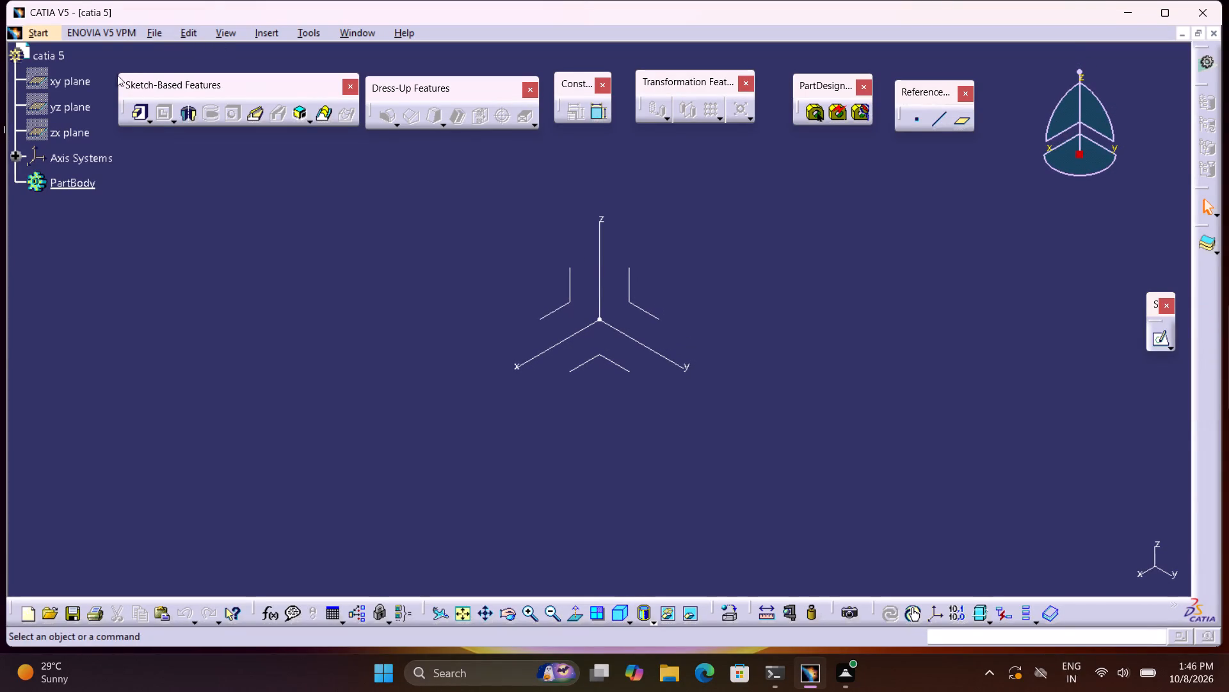
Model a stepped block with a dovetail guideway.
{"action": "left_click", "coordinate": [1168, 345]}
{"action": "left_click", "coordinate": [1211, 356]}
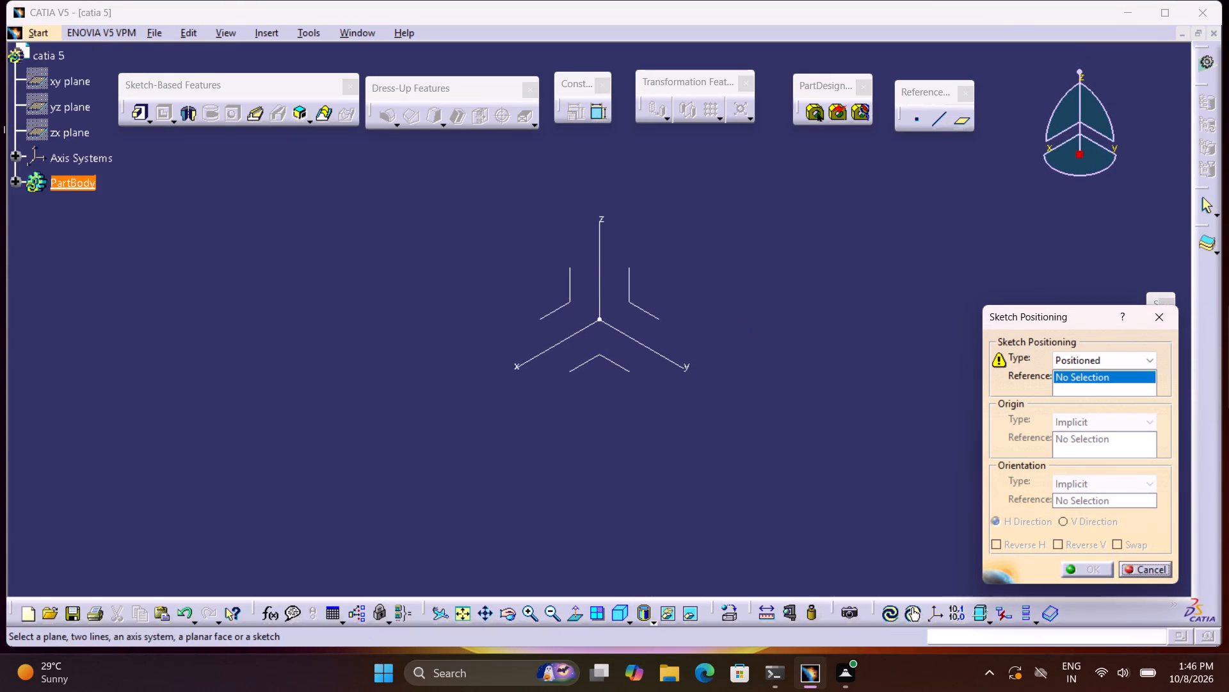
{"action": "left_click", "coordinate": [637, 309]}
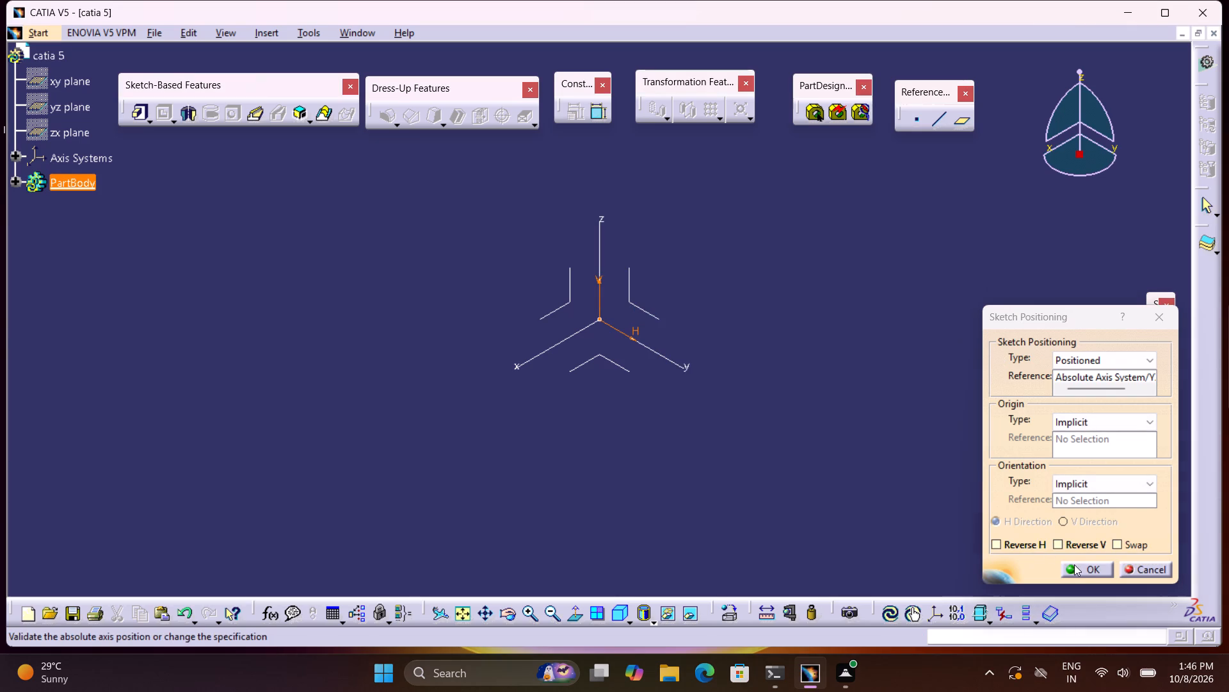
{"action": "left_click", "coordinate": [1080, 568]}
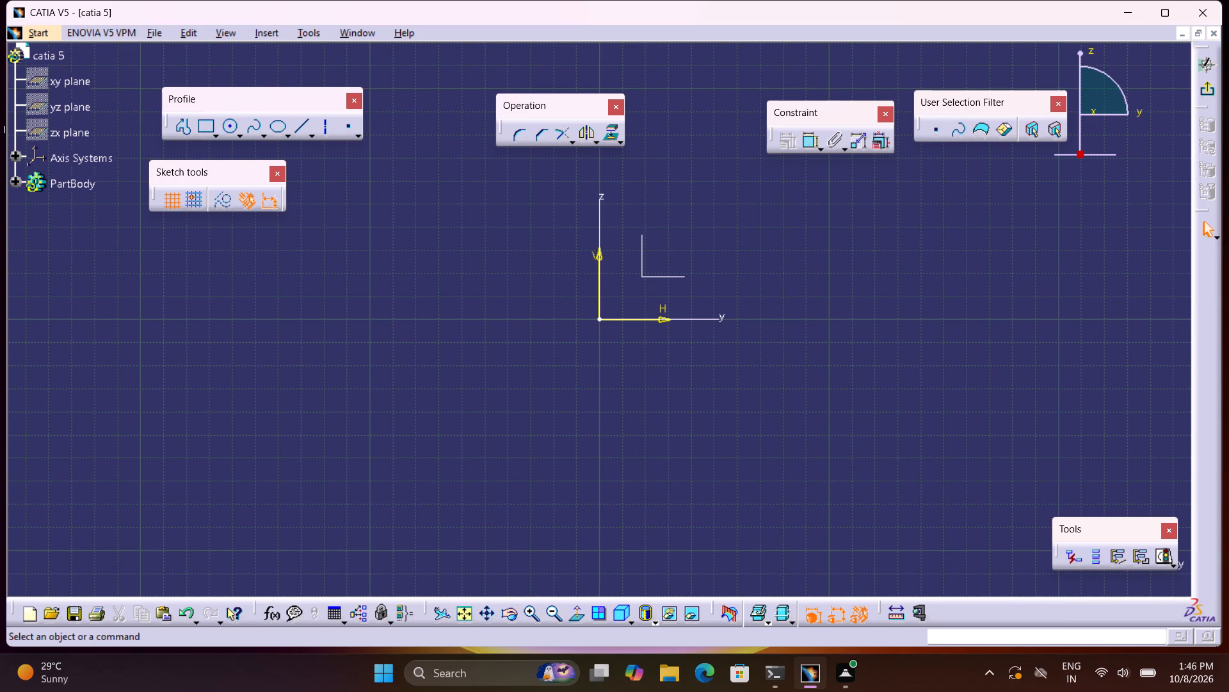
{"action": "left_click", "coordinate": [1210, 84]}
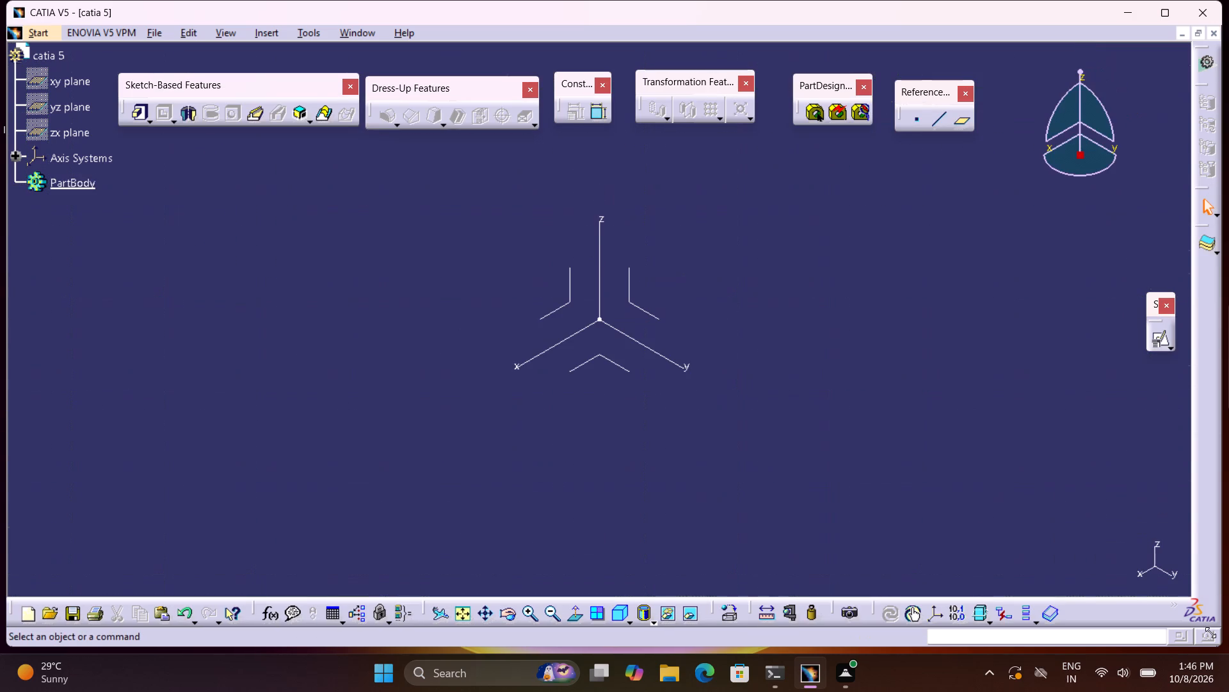
Create a positioned sketch on the absolute axis system's ZX plane with Swap and Reverse H enabled.
{"action": "left_click", "coordinate": [1158, 341]}
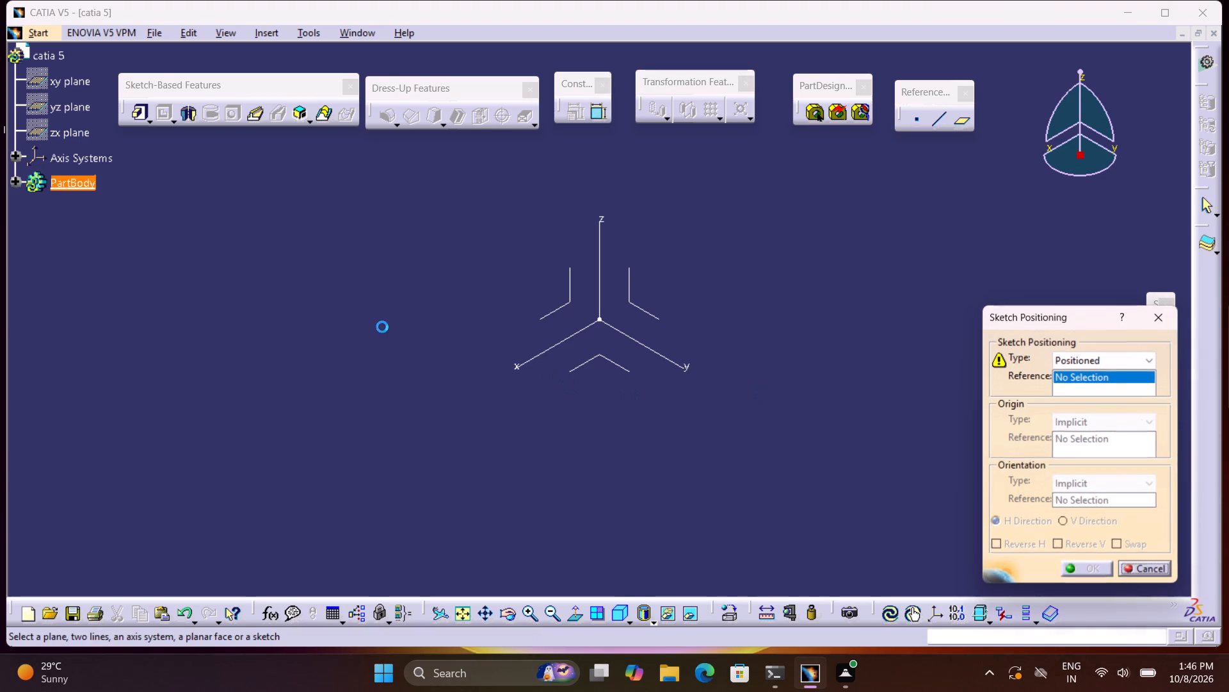
{"action": "left_click", "coordinate": [556, 307]}
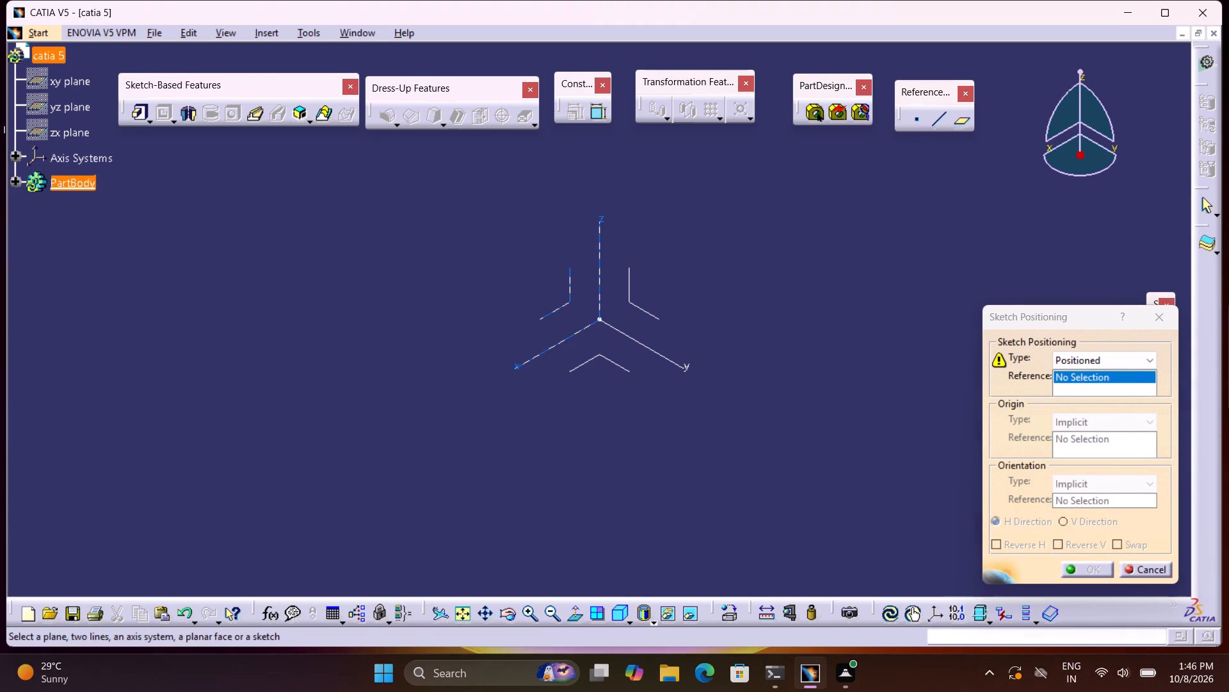
{"action": "left_click", "coordinate": [565, 303]}
{"action": "left_click", "coordinate": [1121, 542]}
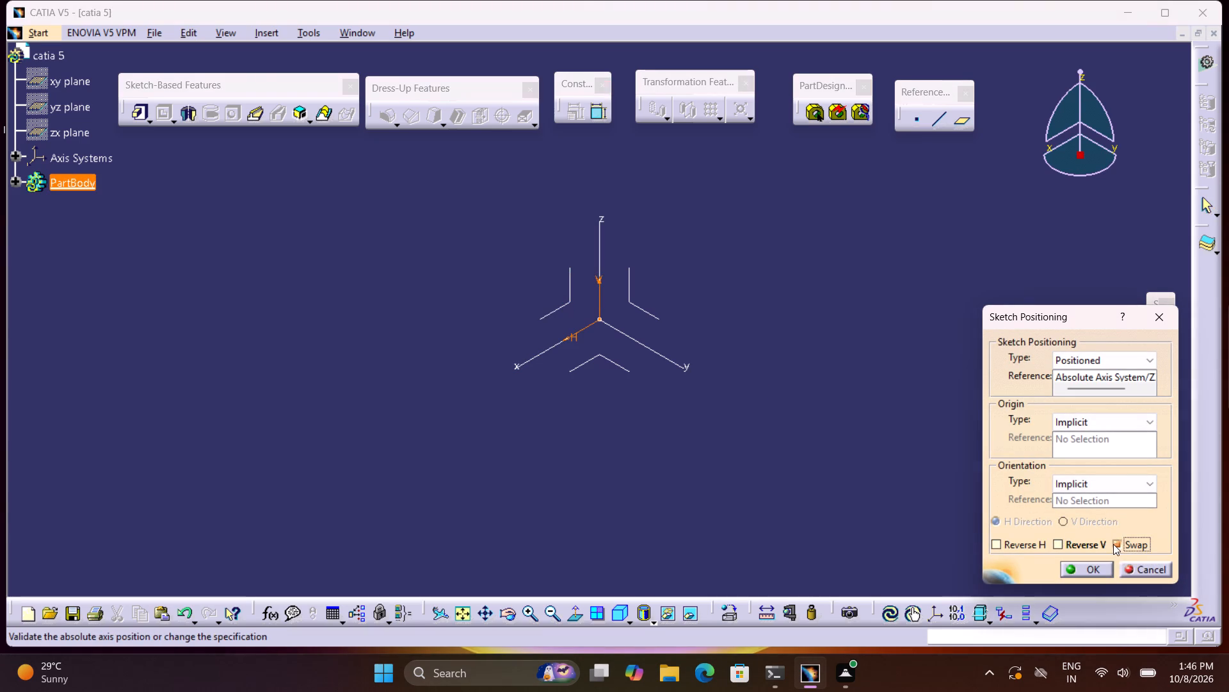
{"action": "left_click", "coordinate": [1109, 544]}
{"action": "left_click", "coordinate": [1099, 541]}
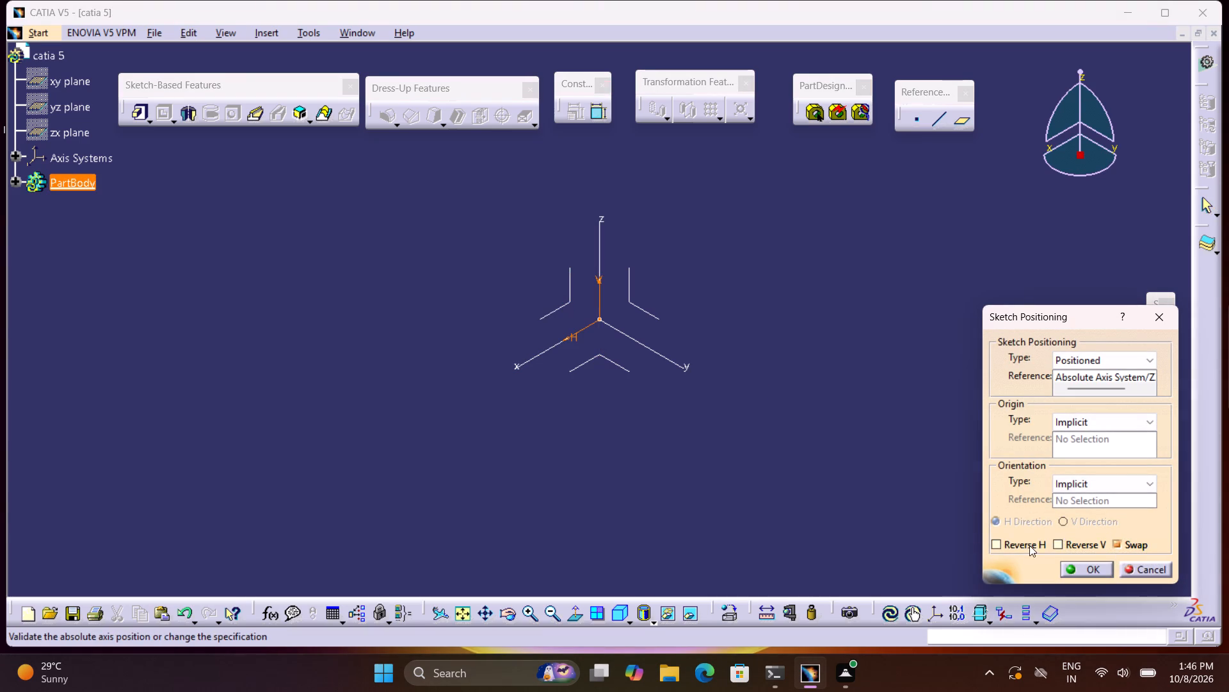
{"action": "left_click", "coordinate": [1016, 545]}
{"action": "left_click", "coordinate": [1067, 566]}
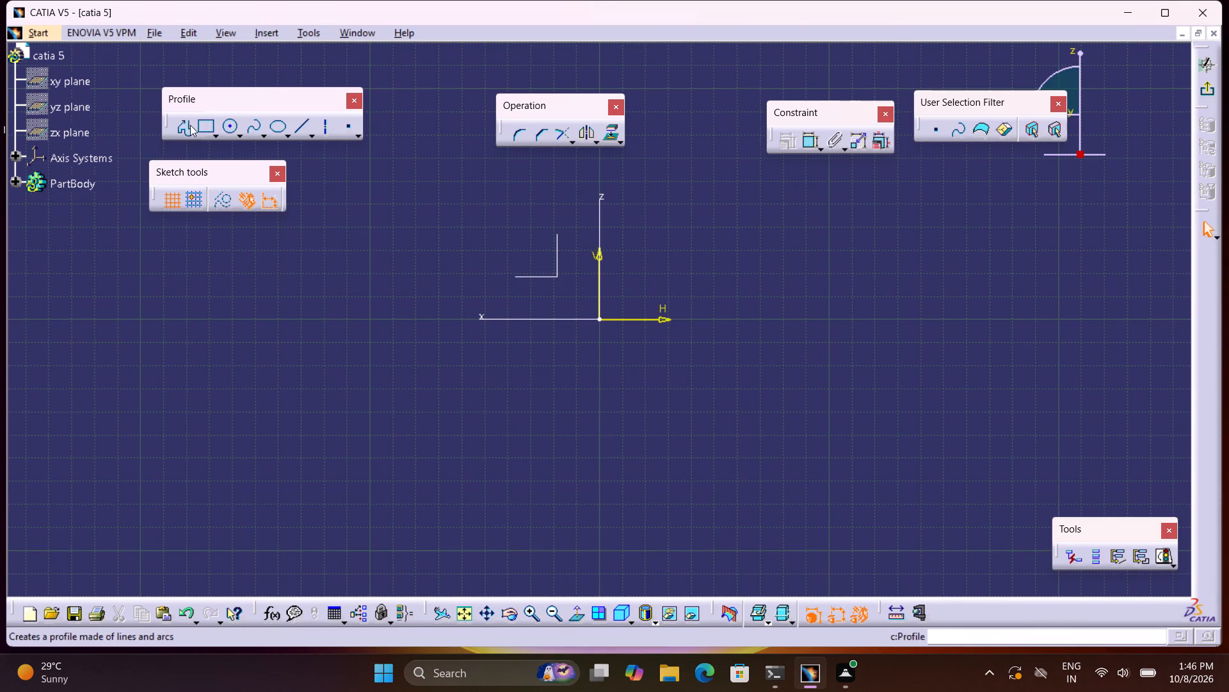
Sketch a closed L-shaped profile cornered at the origin, about 80 mm wide and 95 mm high, with a foot about 29 mm thick, and exit the sketch.
{"action": "left_click", "coordinate": [182, 127]}
{"action": "scroll", "coordinate": [625, 177], "scroll_direction": "down", "scroll_amount": 1}
{"action": "middle_click_drag", "start_coordinate": [741, 283], "coordinate": [604, 540]}
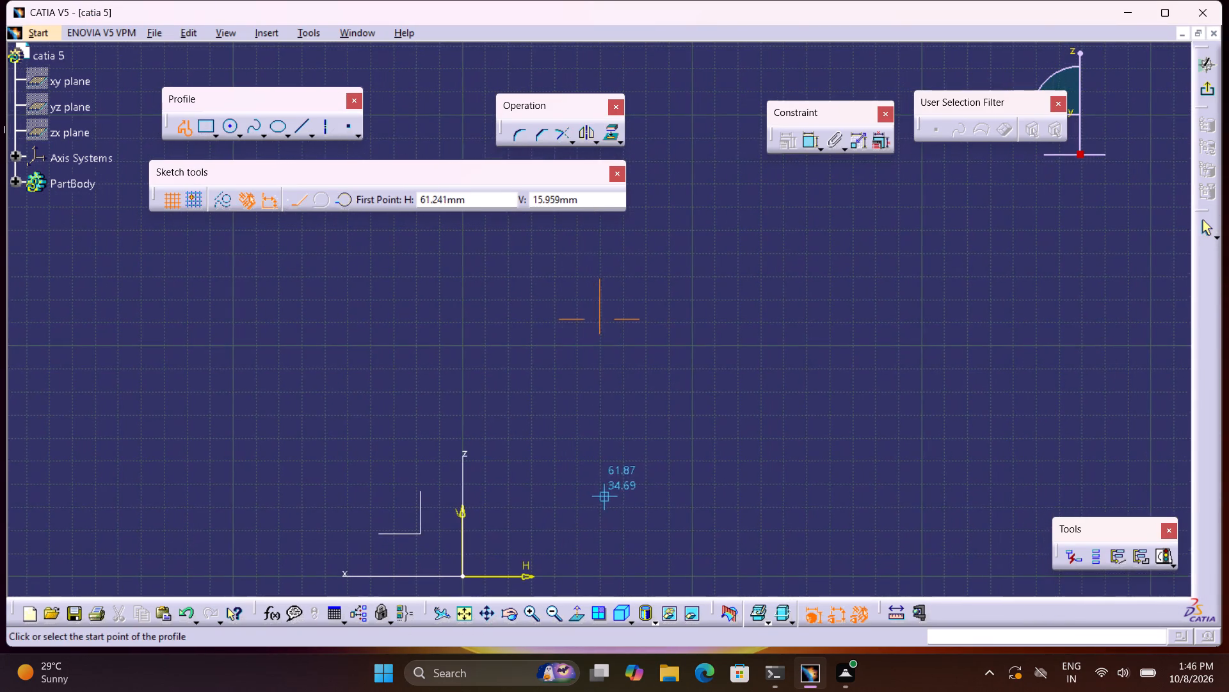
{"action": "middle_click_drag", "start_coordinate": [592, 489], "coordinate": [577, 390]}
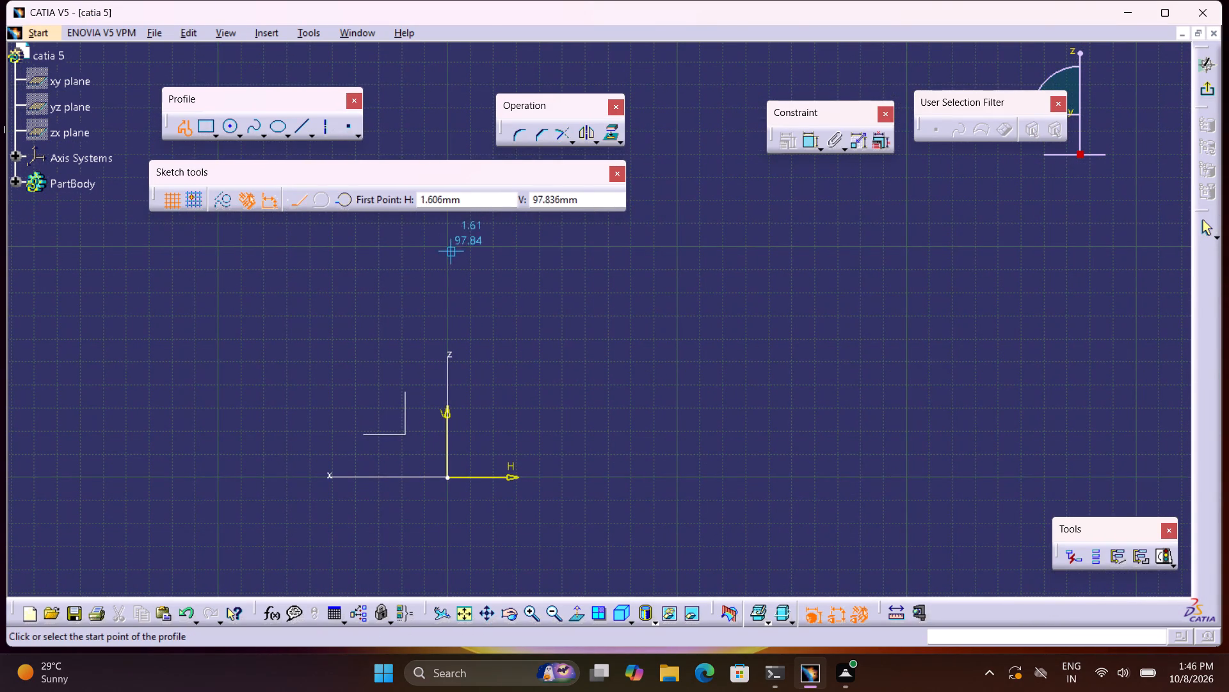
{"action": "left_click", "coordinate": [451, 259]}
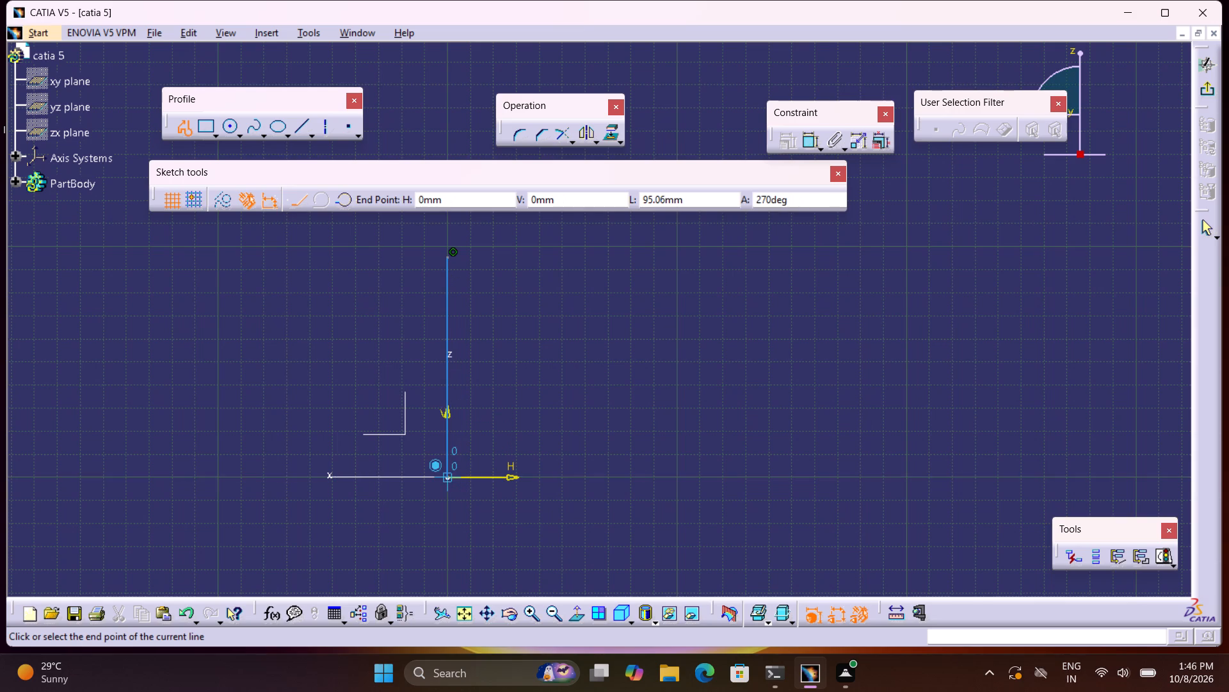
{"action": "left_click", "coordinate": [449, 477]}
{"action": "left_click", "coordinate": [634, 474]}
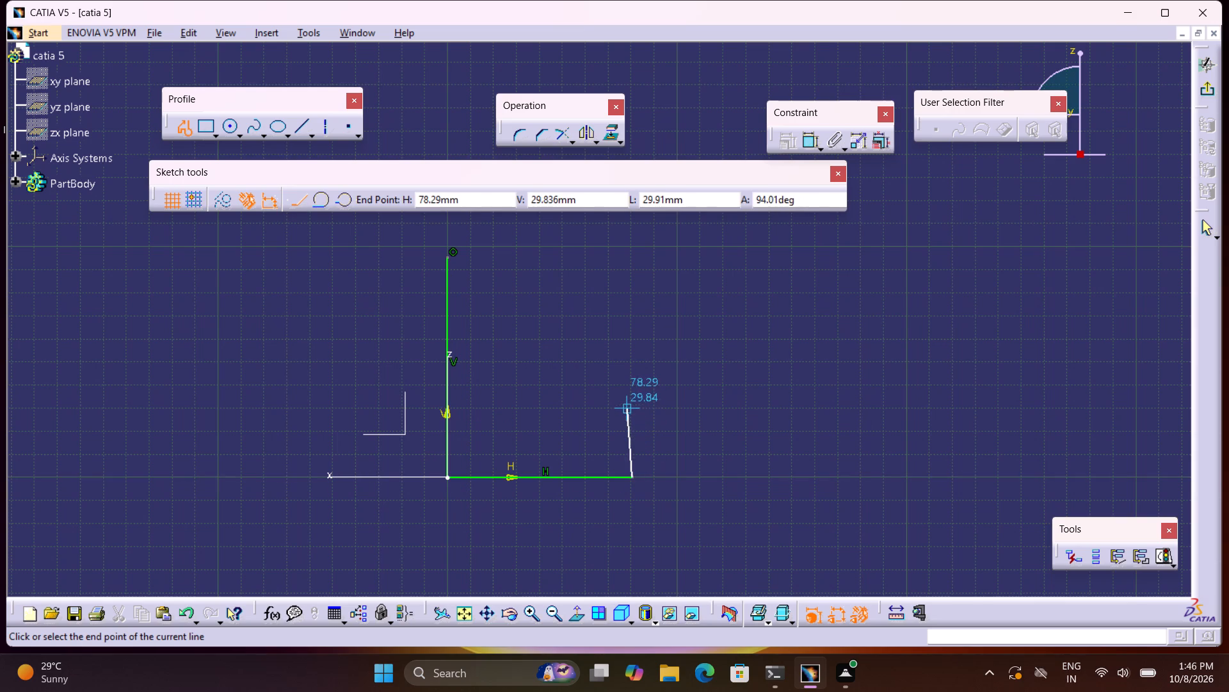
{"action": "left_click", "coordinate": [631, 410]}
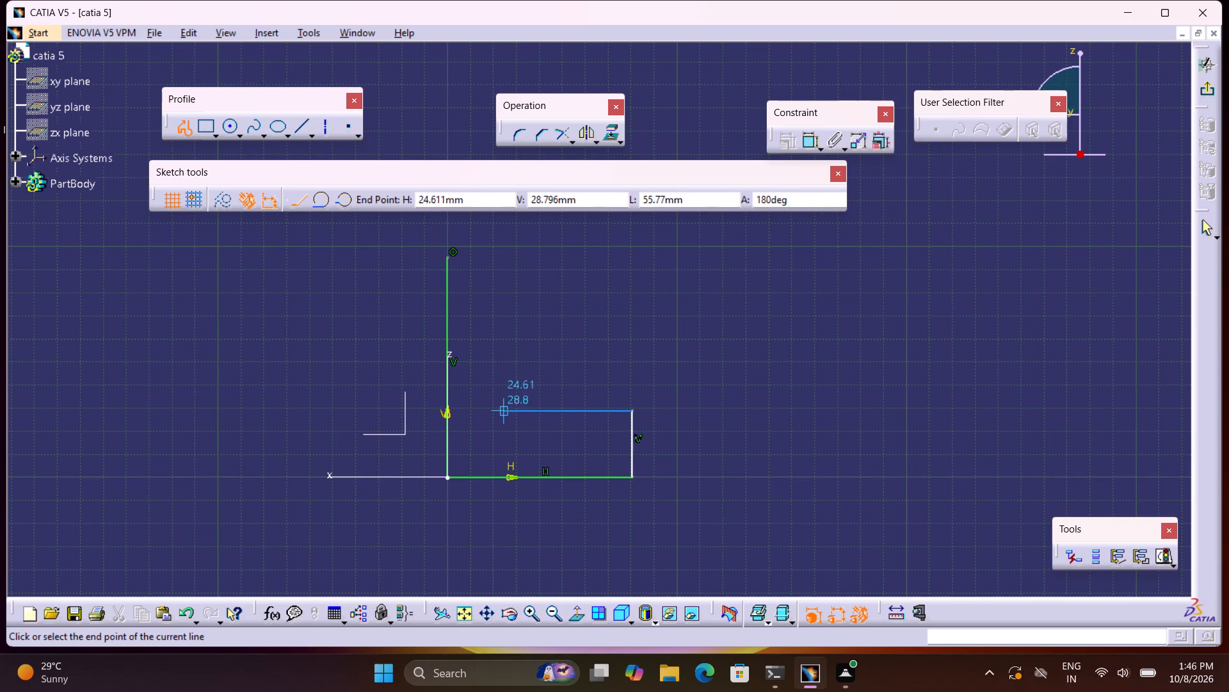
{"action": "left_click", "coordinate": [506, 408]}
{"action": "left_click", "coordinate": [508, 260]}
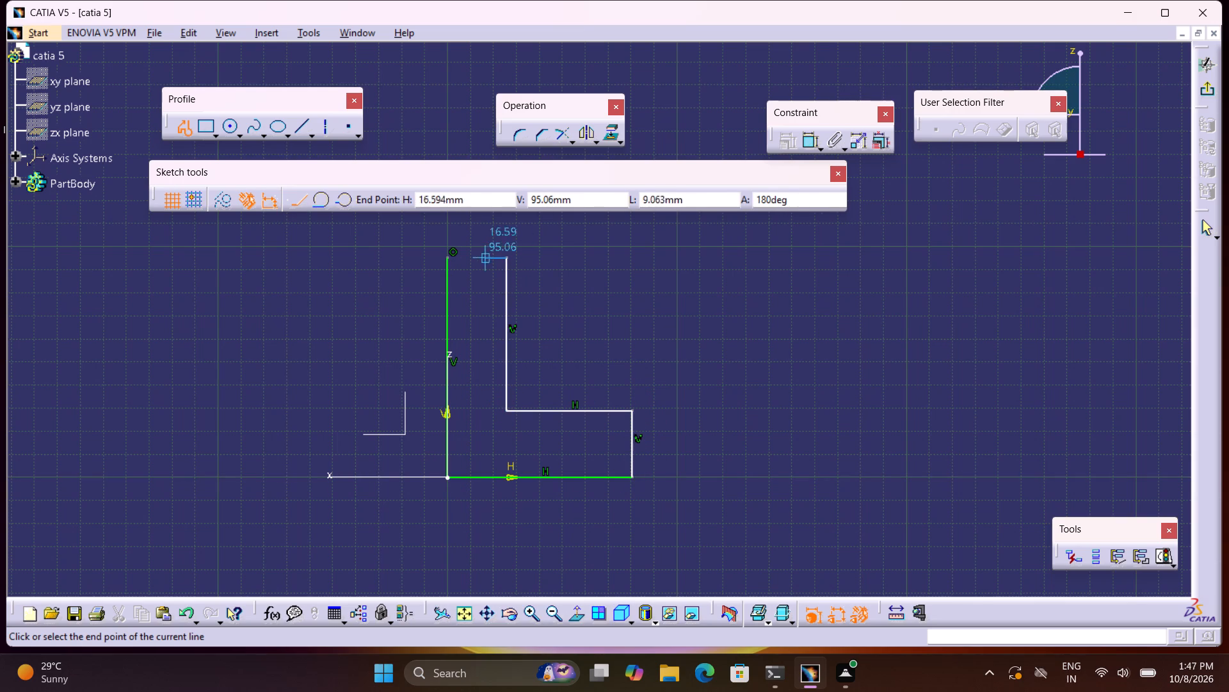
{"action": "left_click", "coordinate": [446, 256]}
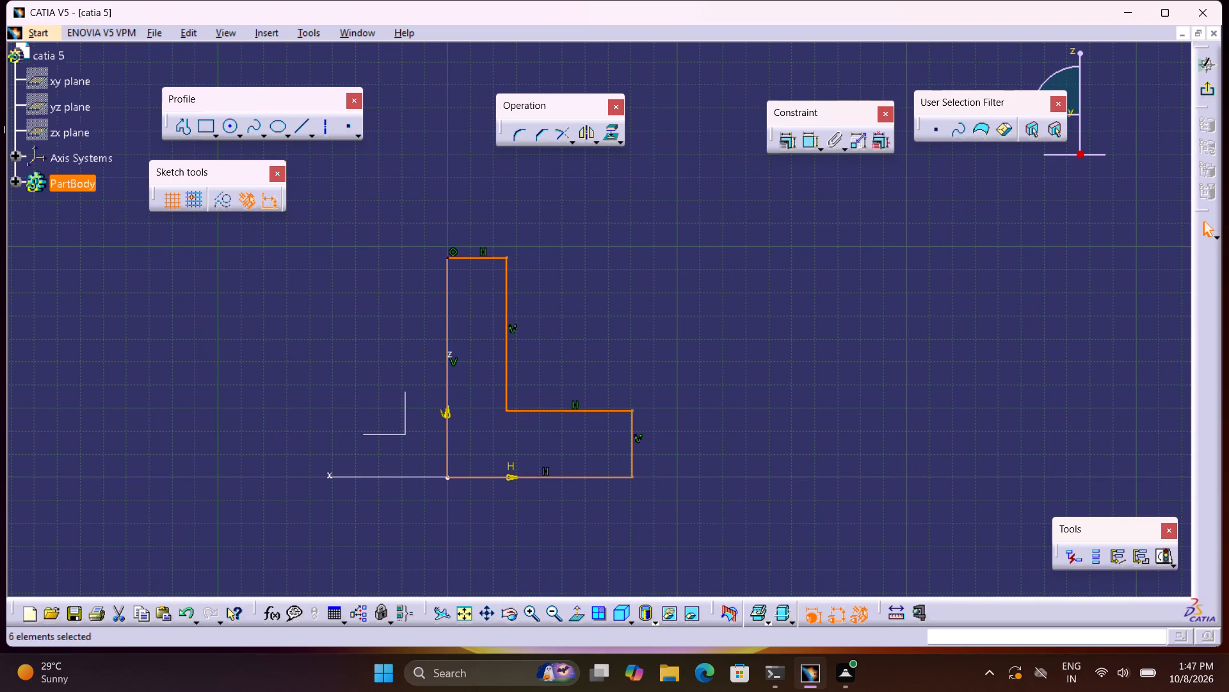
{"action": "left_click", "coordinate": [1196, 88]}
{"action": "left_click", "coordinate": [1216, 90]}
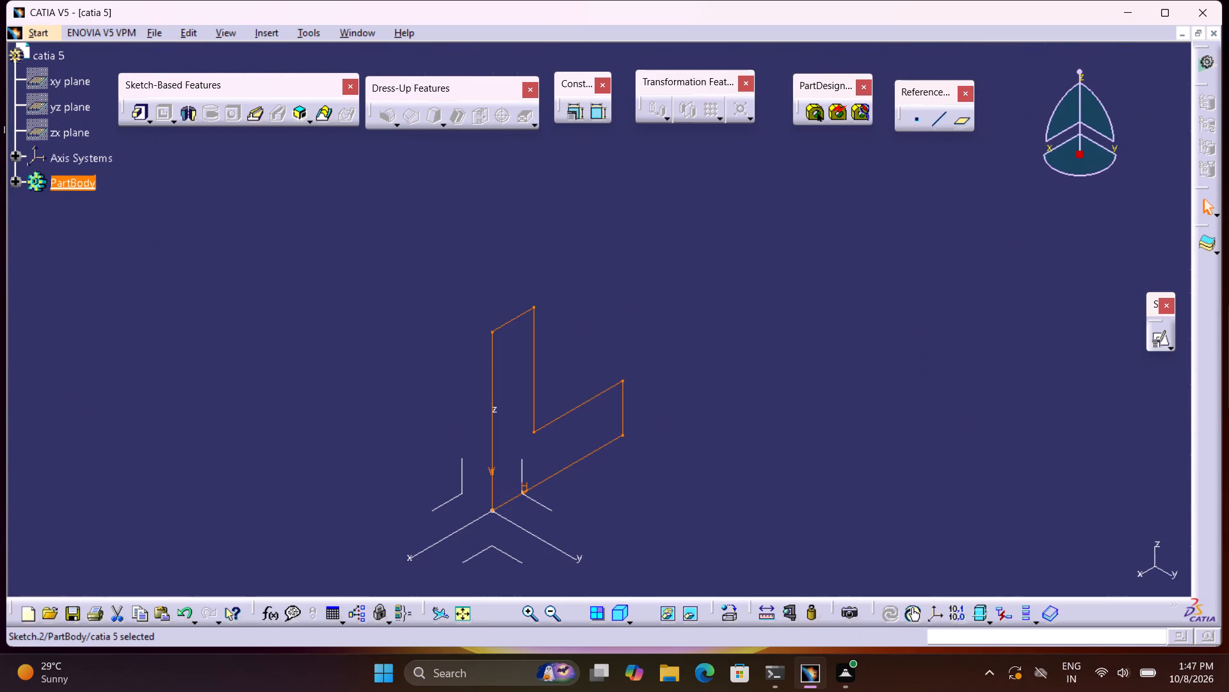
Reopen the L-profile sketch and dimension the foot's short vertical end edge to 20 mm.
{"action": "double_click", "coordinate": [552, 425]}
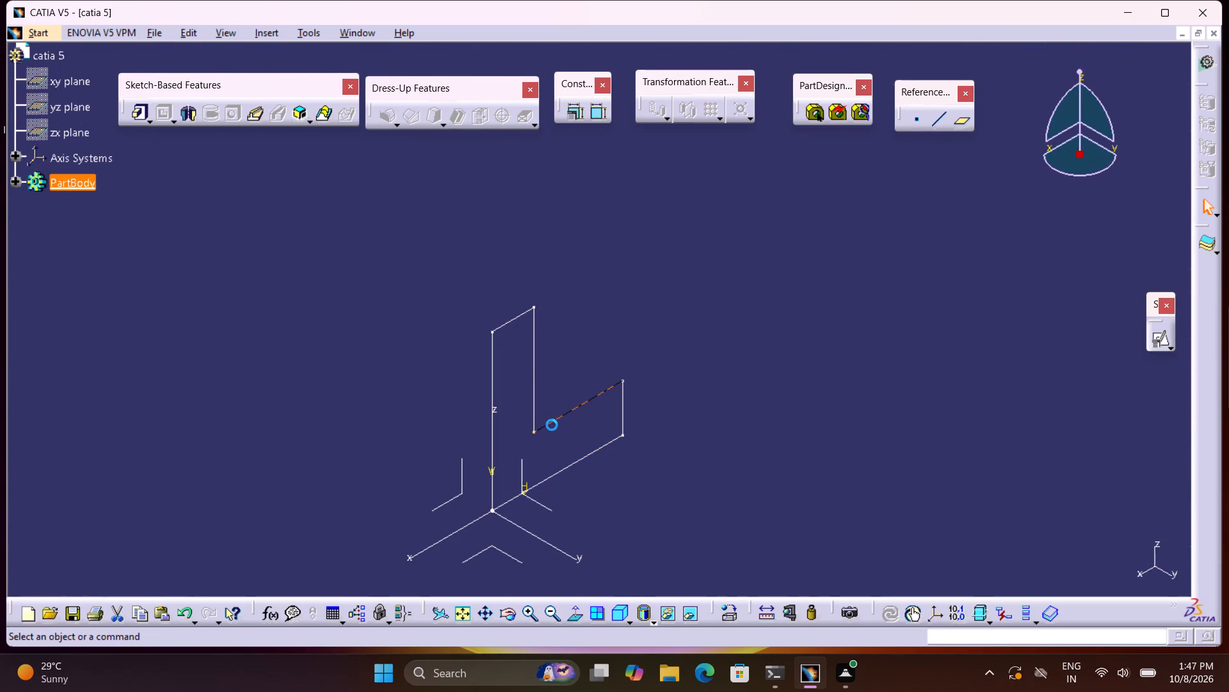
{"action": "middle_click_drag", "start_coordinate": [655, 383], "coordinate": [575, 340]}
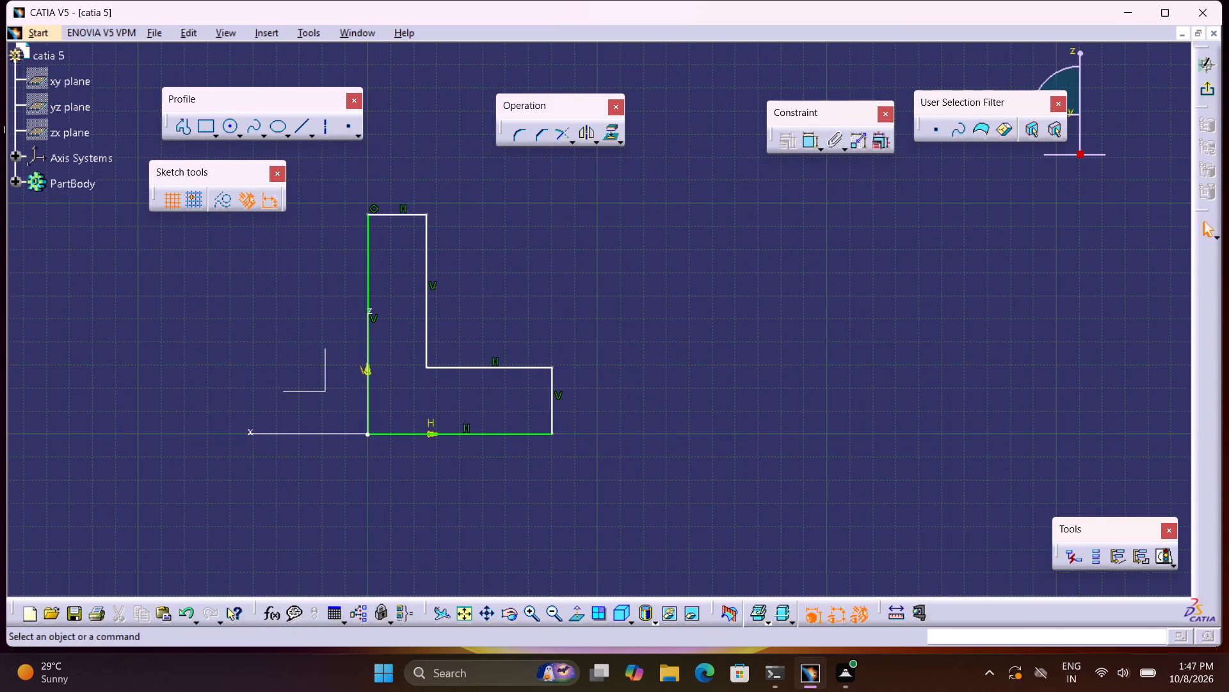
{"action": "double_click", "coordinate": [810, 144]}
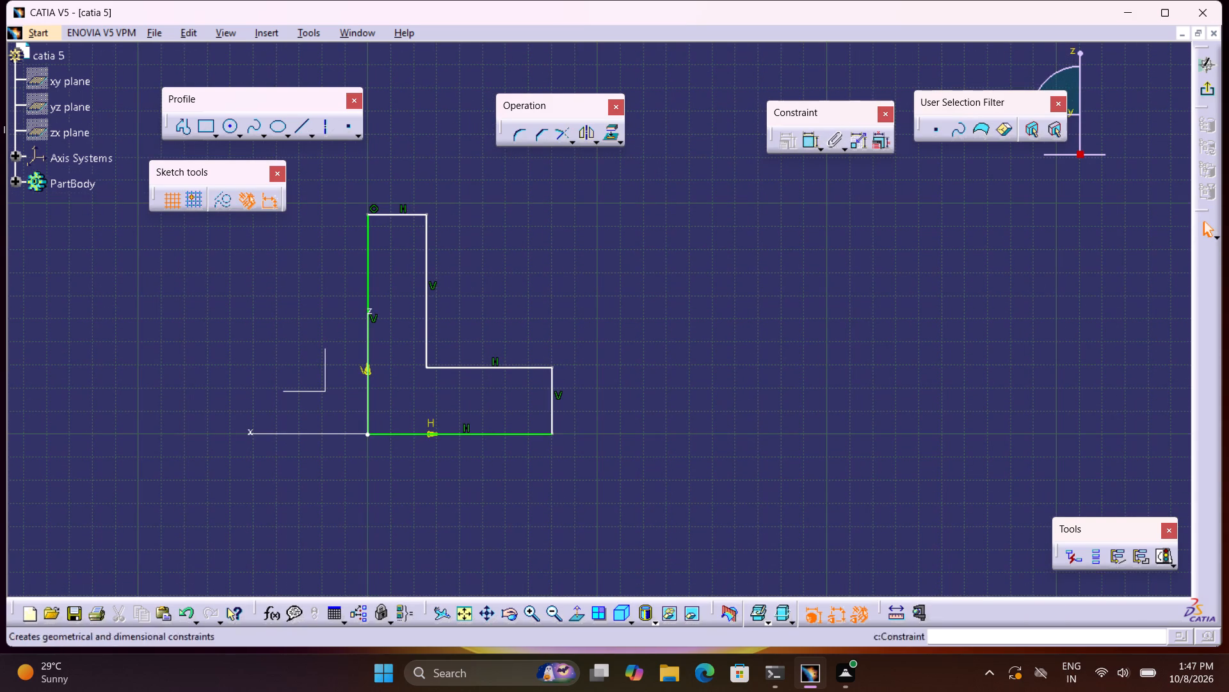
{"action": "double_click", "coordinate": [801, 144]}
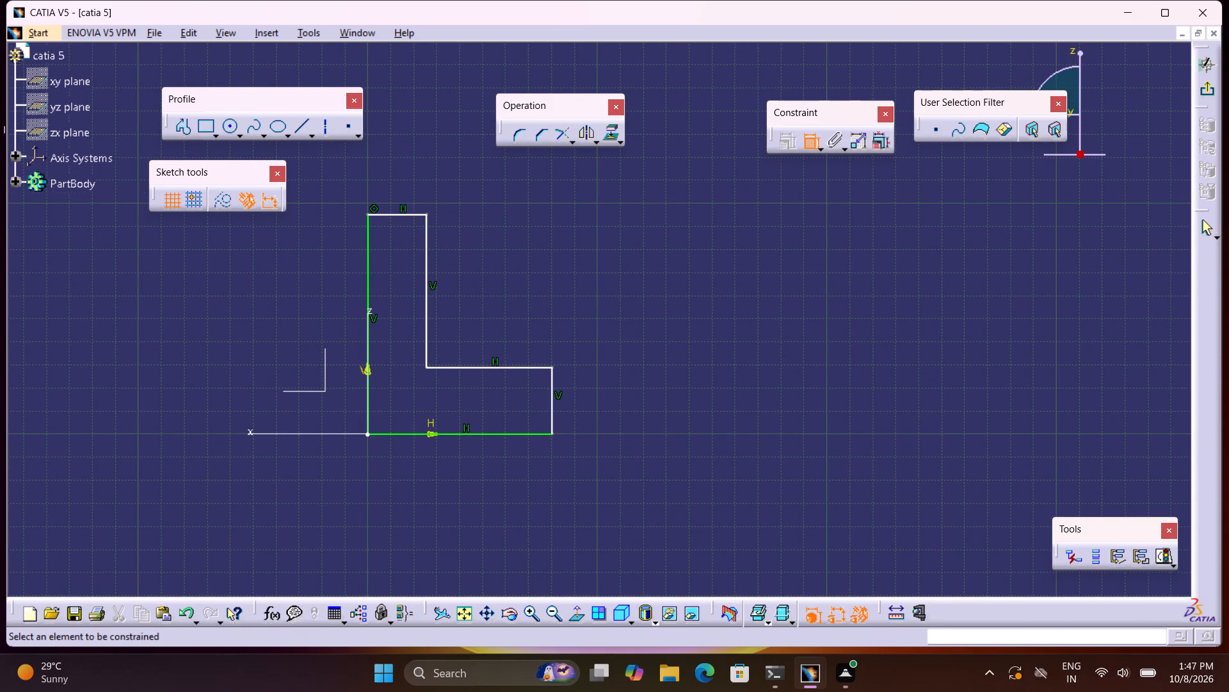
{"action": "left_click", "coordinate": [552, 399]}
{"action": "left_click", "coordinate": [675, 405]}
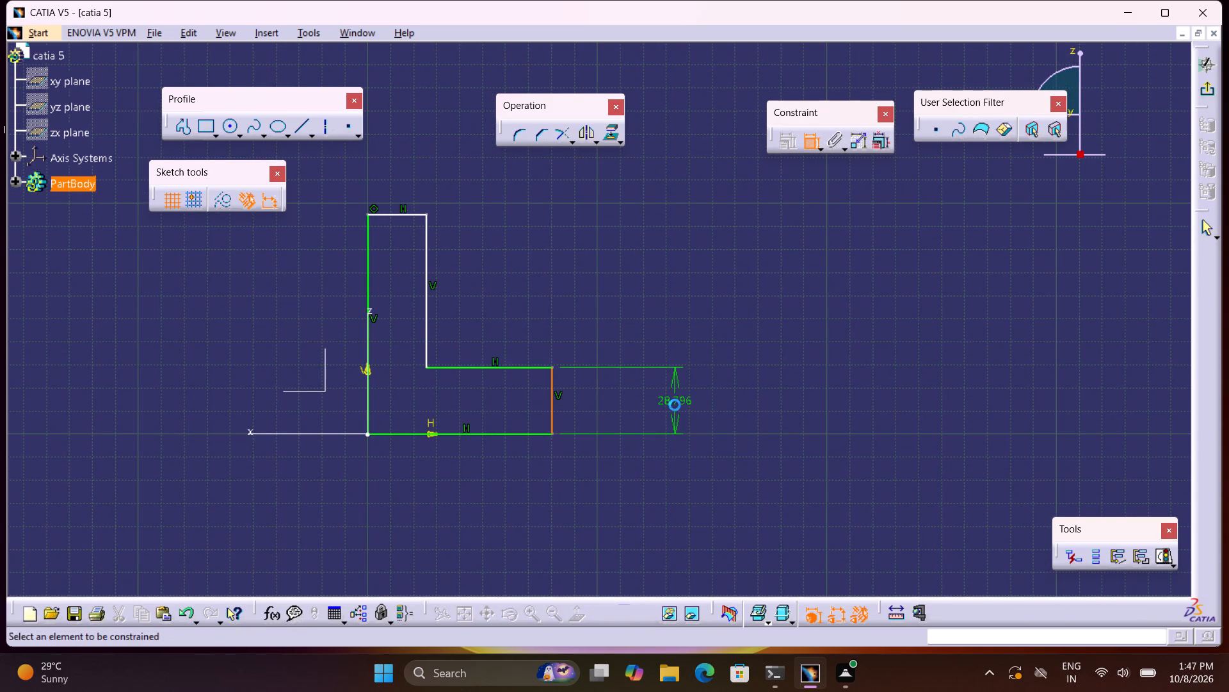
{"action": "double_click", "coordinate": [682, 402]}
{"action": "type", "text": "20"}
{"action": "key", "text": "Return"}
Dimension the L-profile's bottom horizontal edge to 50 mm.
{"action": "left_click", "coordinate": [482, 437]}
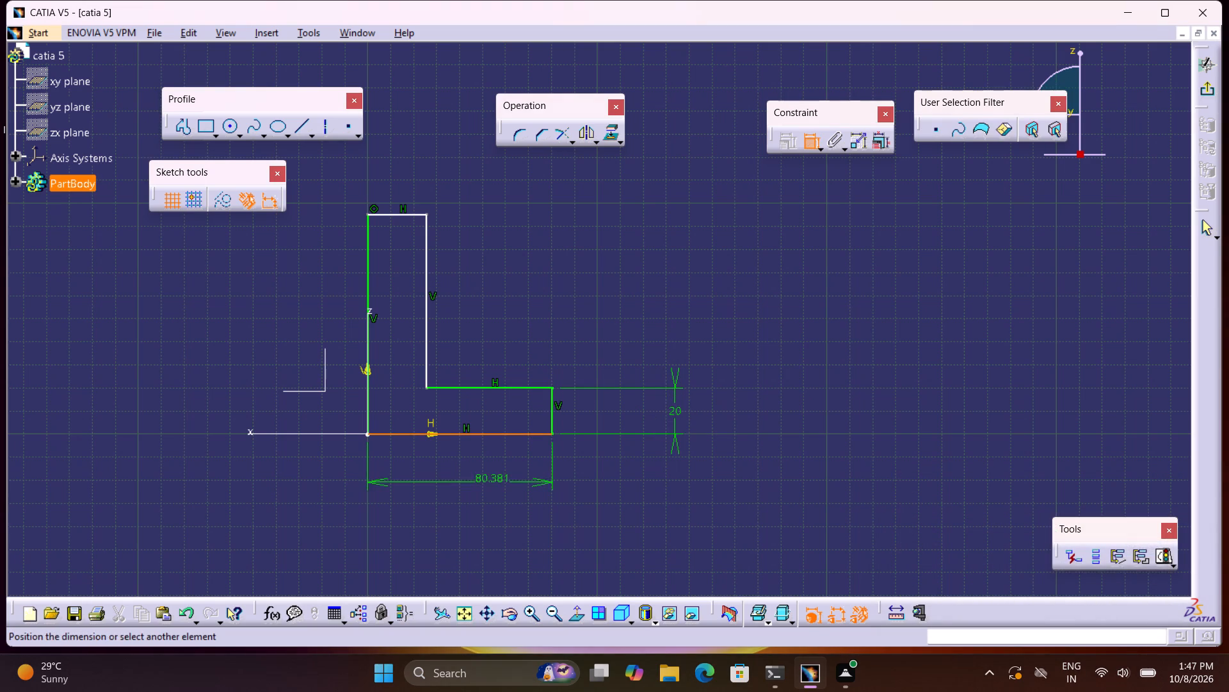
{"action": "left_click", "coordinate": [486, 493]}
{"action": "double_click", "coordinate": [493, 486]}
{"action": "double_click", "coordinate": [499, 488]}
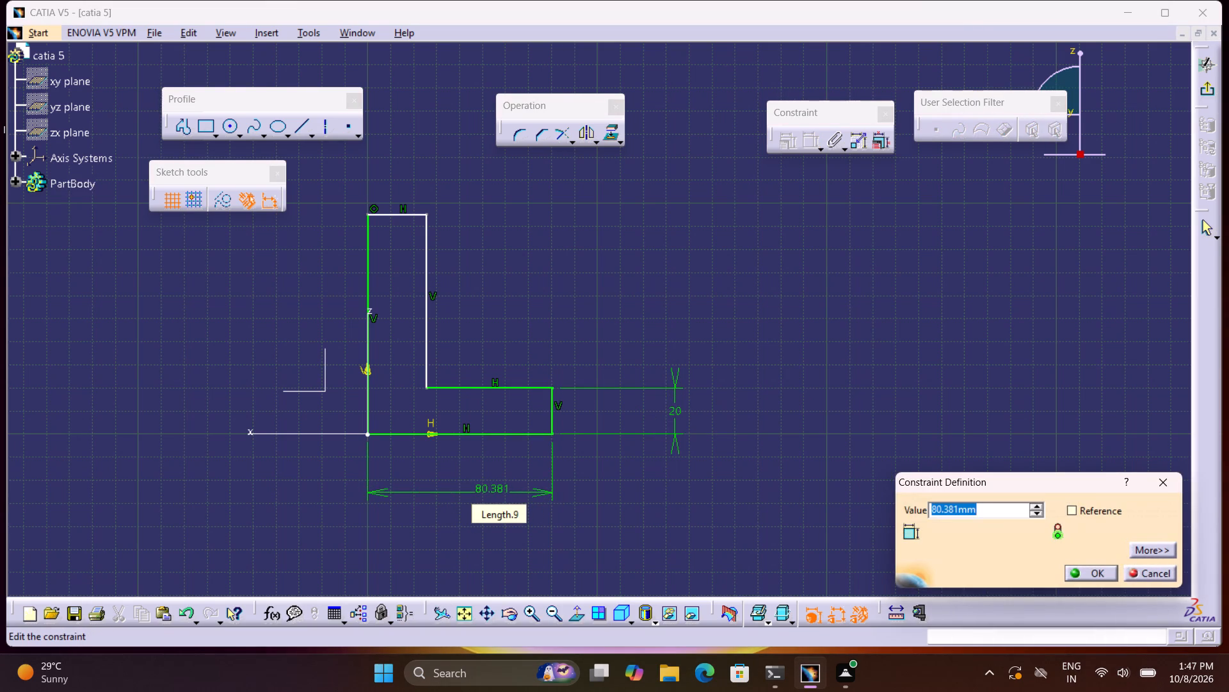
{"action": "type", "text": "50"}
{"action": "key", "text": "Return"}
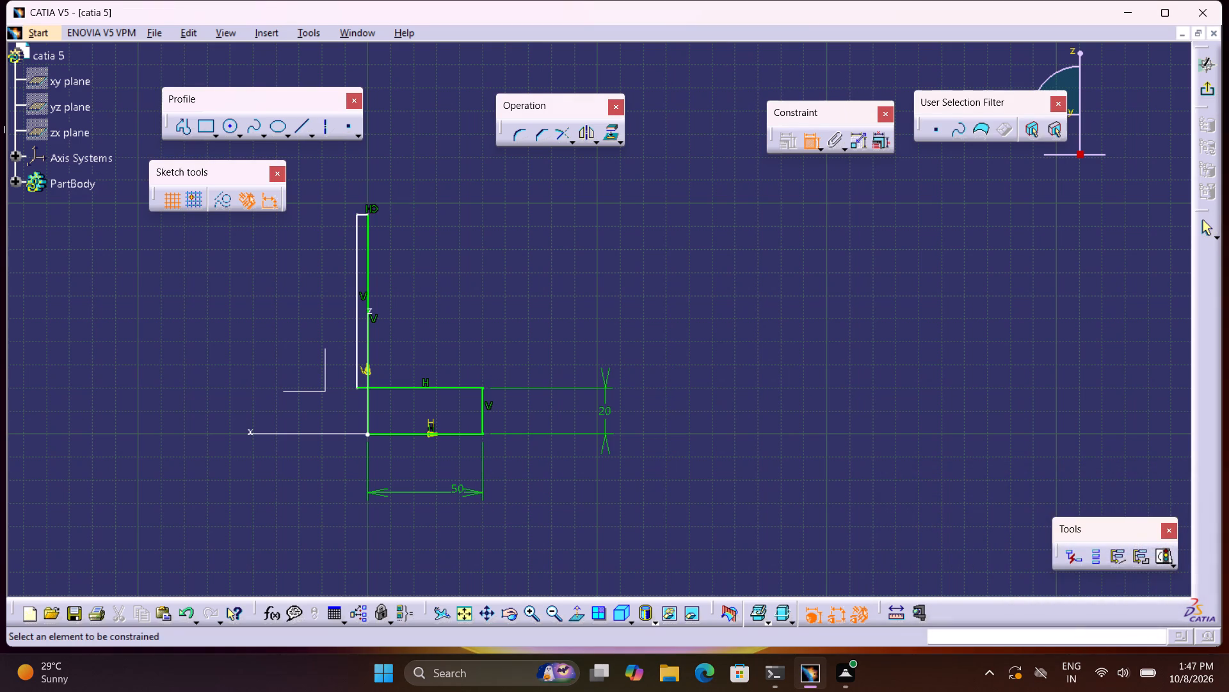
Dimension the L-profile's full-height vertical edge on the V axis to 60 mm.
{"action": "left_click", "coordinate": [369, 335]}
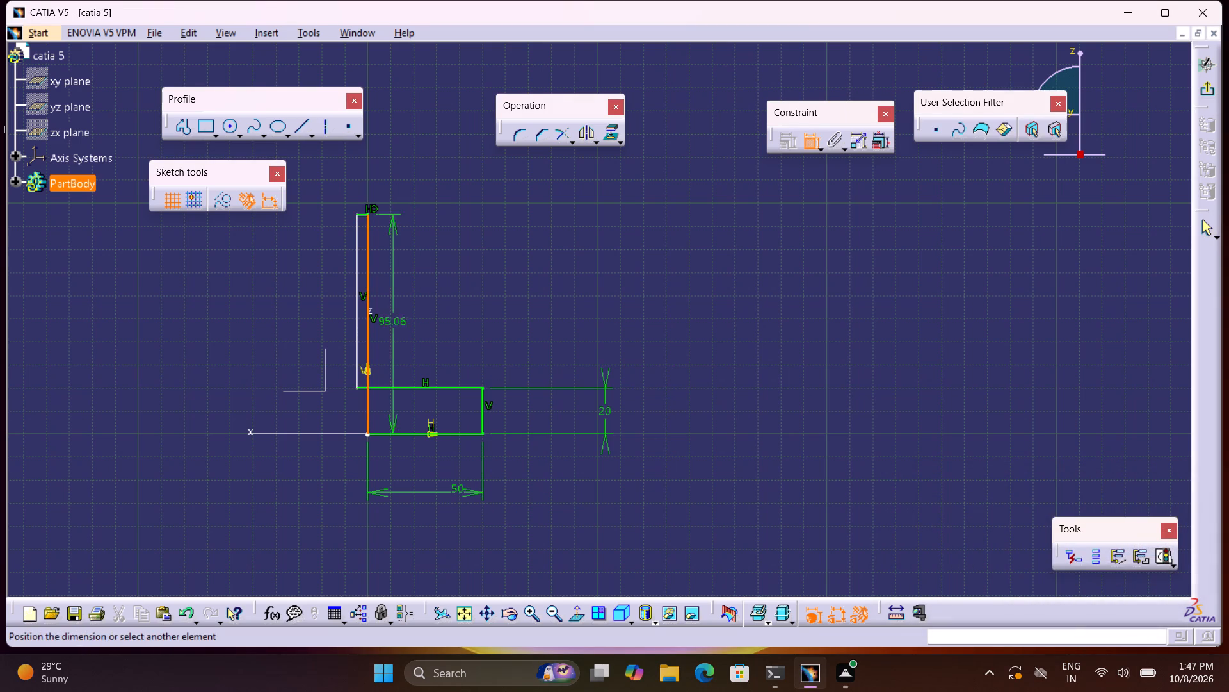
{"action": "left_click", "coordinate": [323, 327]}
{"action": "double_click", "coordinate": [324, 322]}
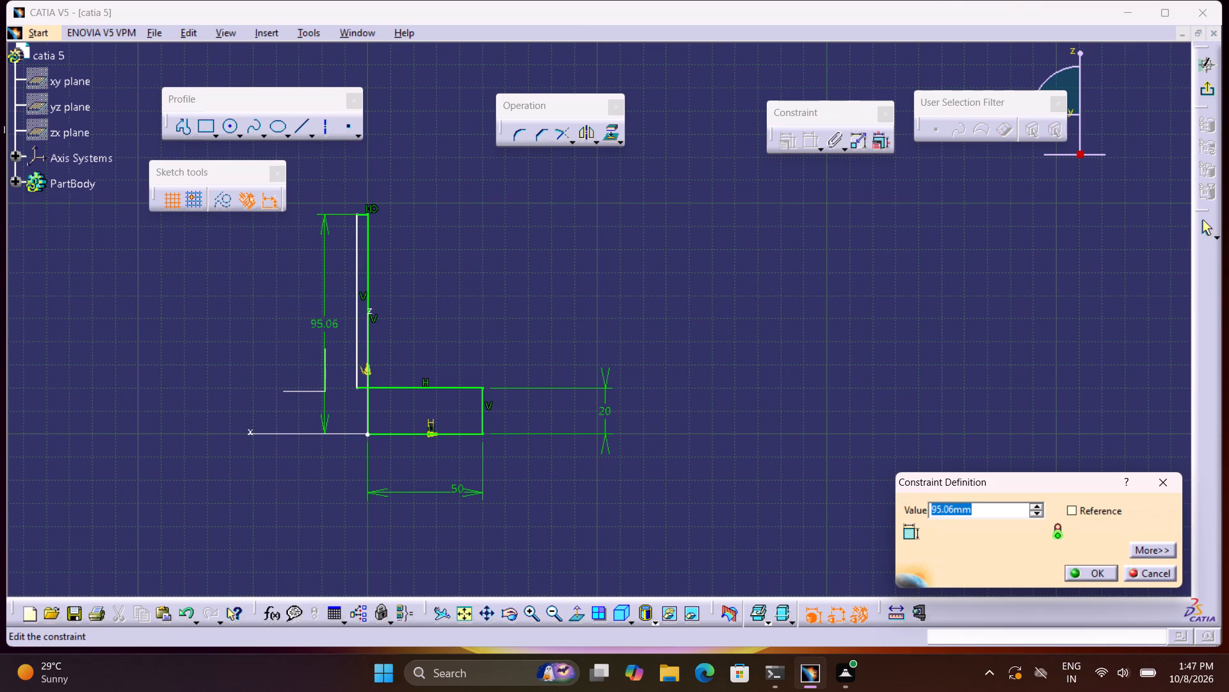
{"action": "type", "text": "60"}
{"action": "key", "text": "Return"}
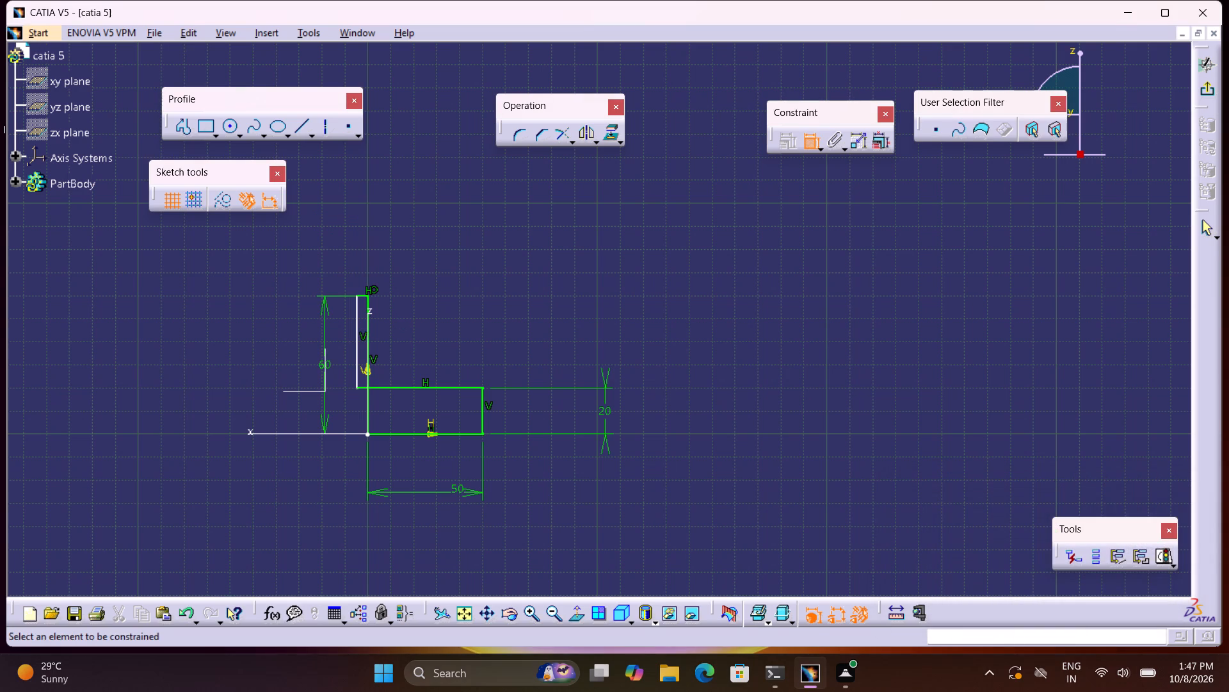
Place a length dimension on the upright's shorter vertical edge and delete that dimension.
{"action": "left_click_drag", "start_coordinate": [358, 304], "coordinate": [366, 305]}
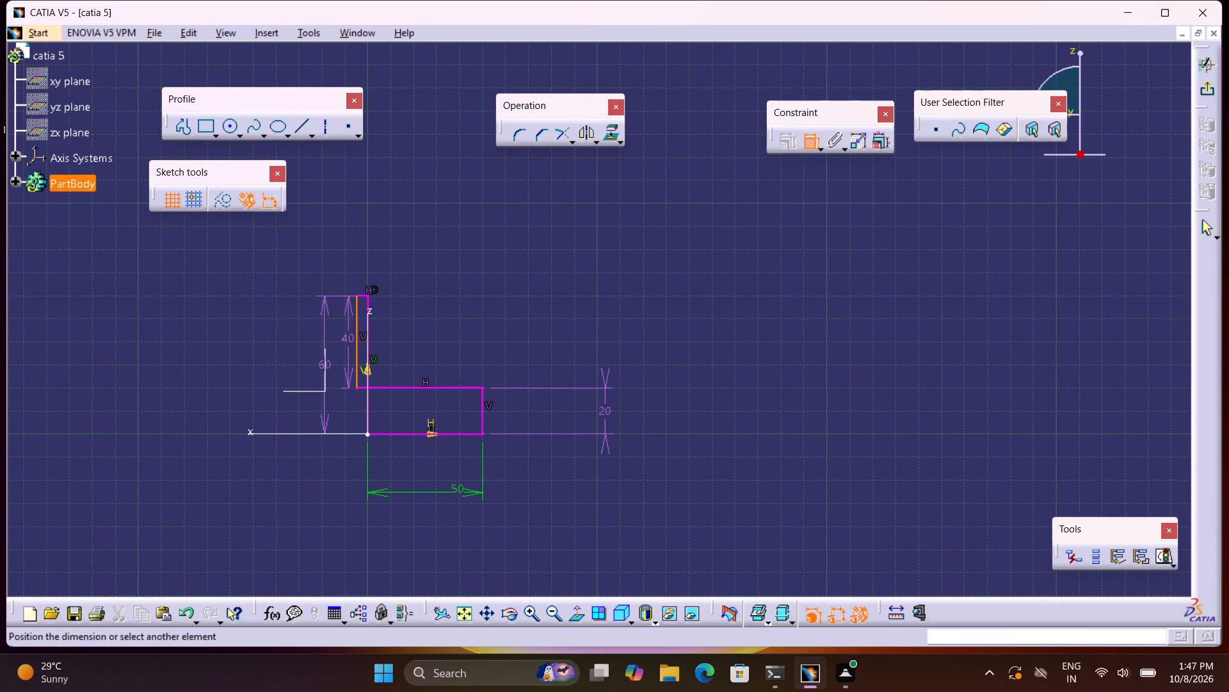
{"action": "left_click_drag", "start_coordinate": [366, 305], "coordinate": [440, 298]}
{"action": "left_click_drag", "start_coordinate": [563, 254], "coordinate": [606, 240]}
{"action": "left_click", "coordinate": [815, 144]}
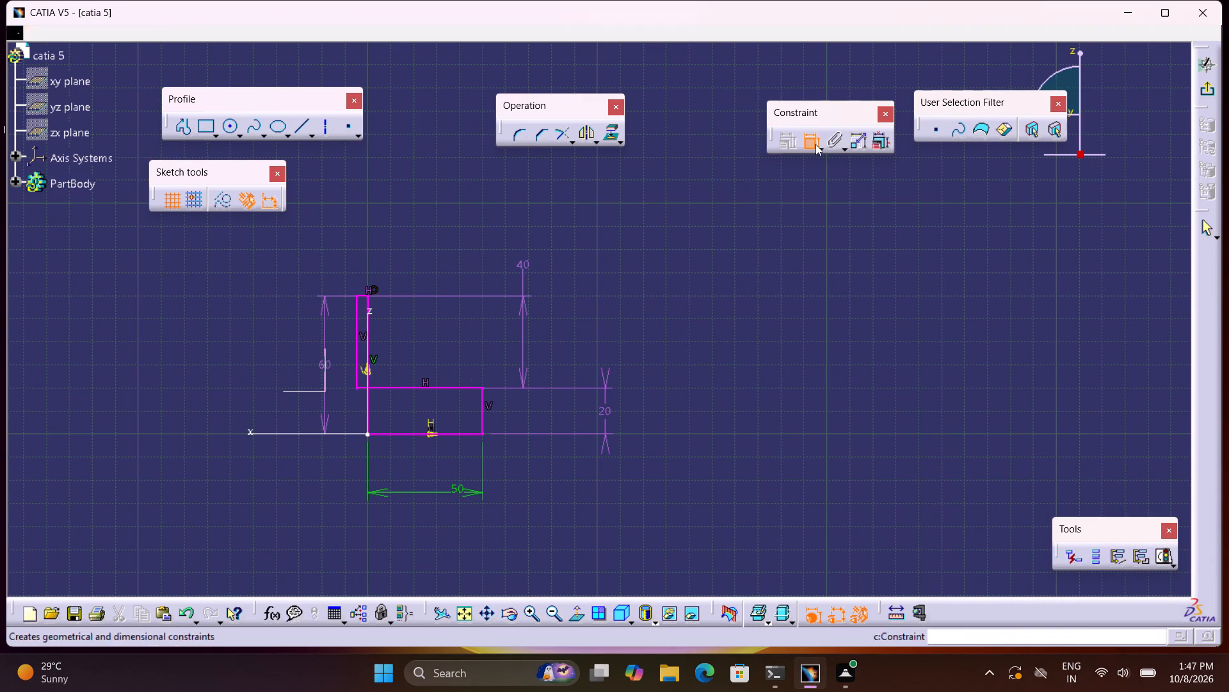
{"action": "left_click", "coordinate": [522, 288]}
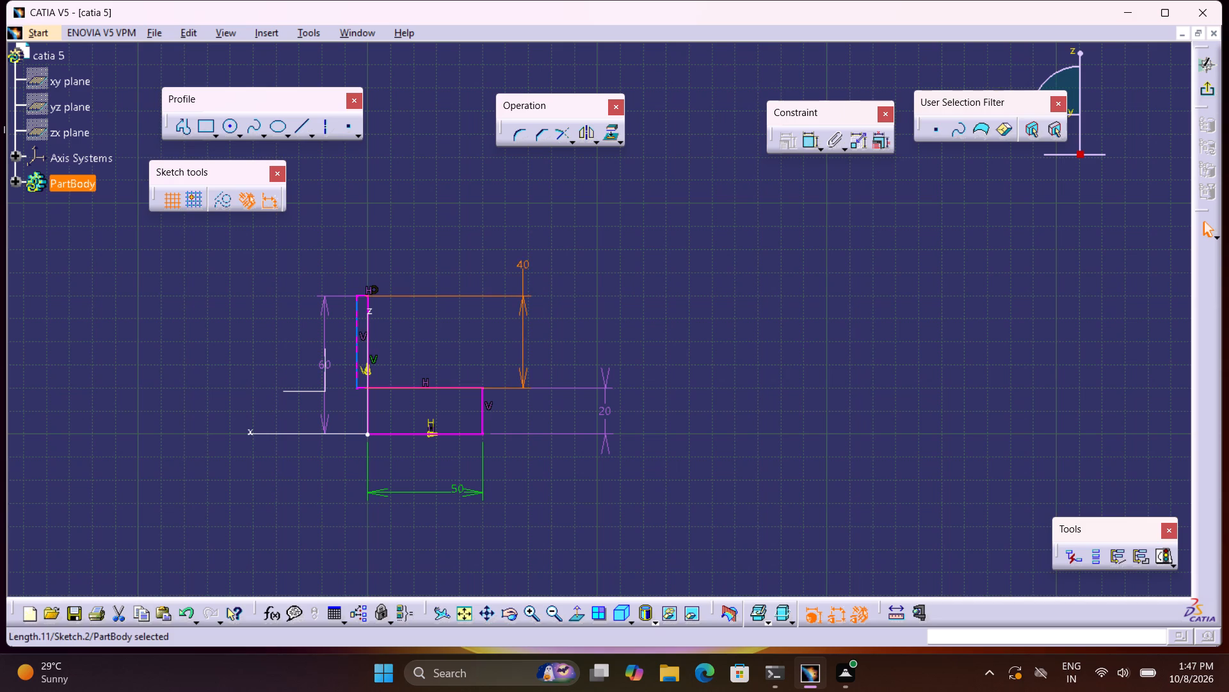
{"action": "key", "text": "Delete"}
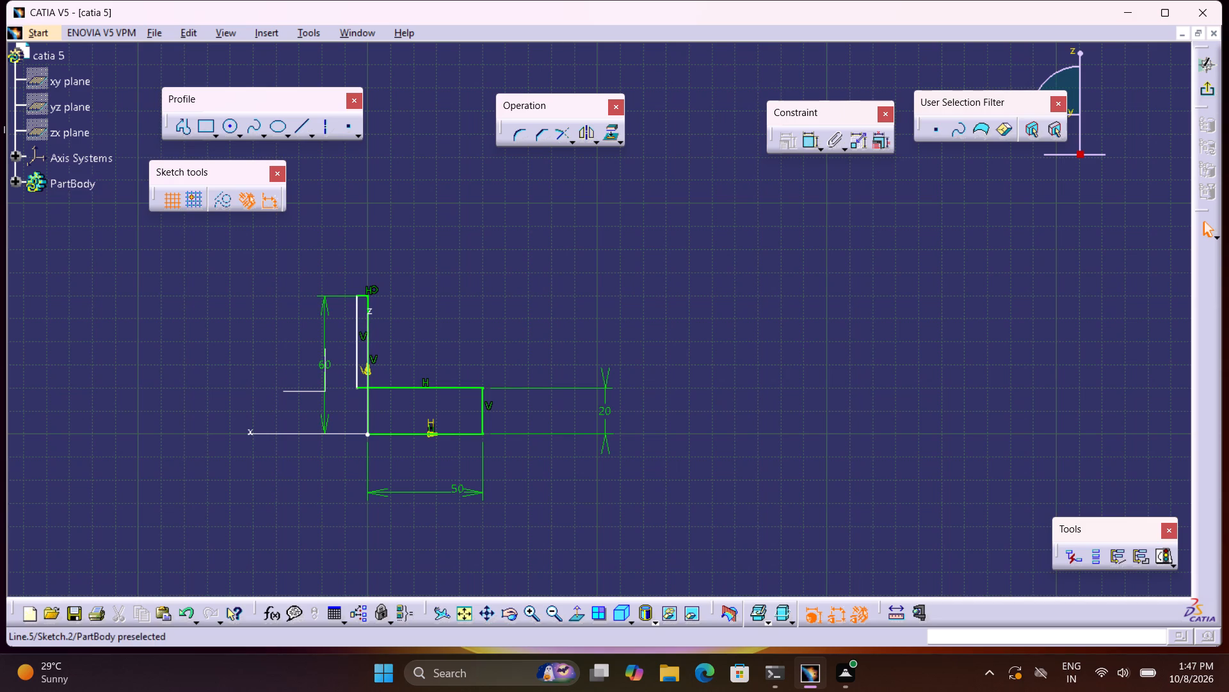
Move the upright's shorter vertical edge across the V axis to the foot's side, restoring the L shape.
{"action": "left_click_drag", "start_coordinate": [359, 319], "coordinate": [414, 319]}
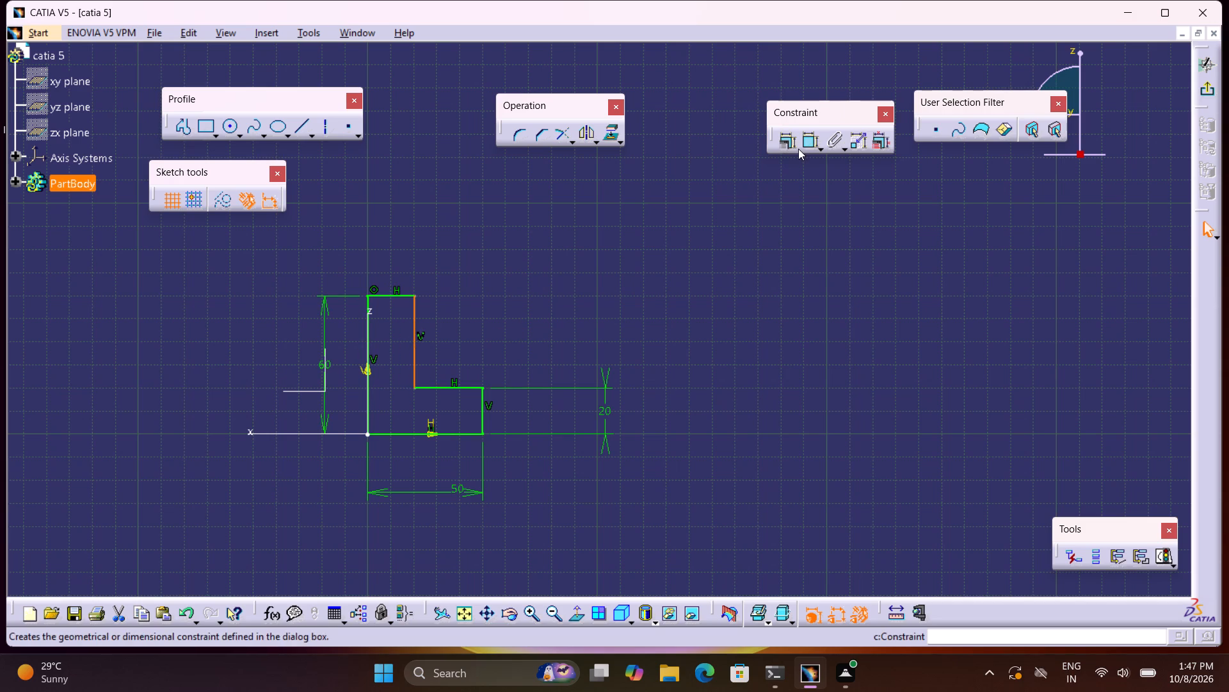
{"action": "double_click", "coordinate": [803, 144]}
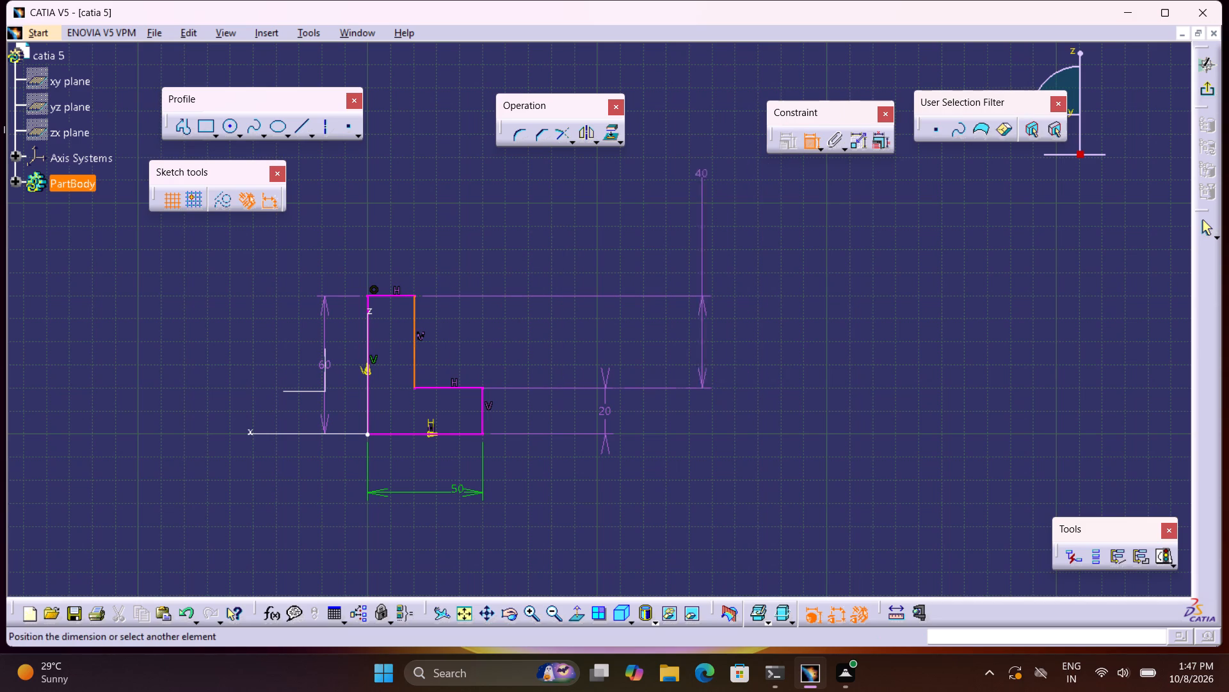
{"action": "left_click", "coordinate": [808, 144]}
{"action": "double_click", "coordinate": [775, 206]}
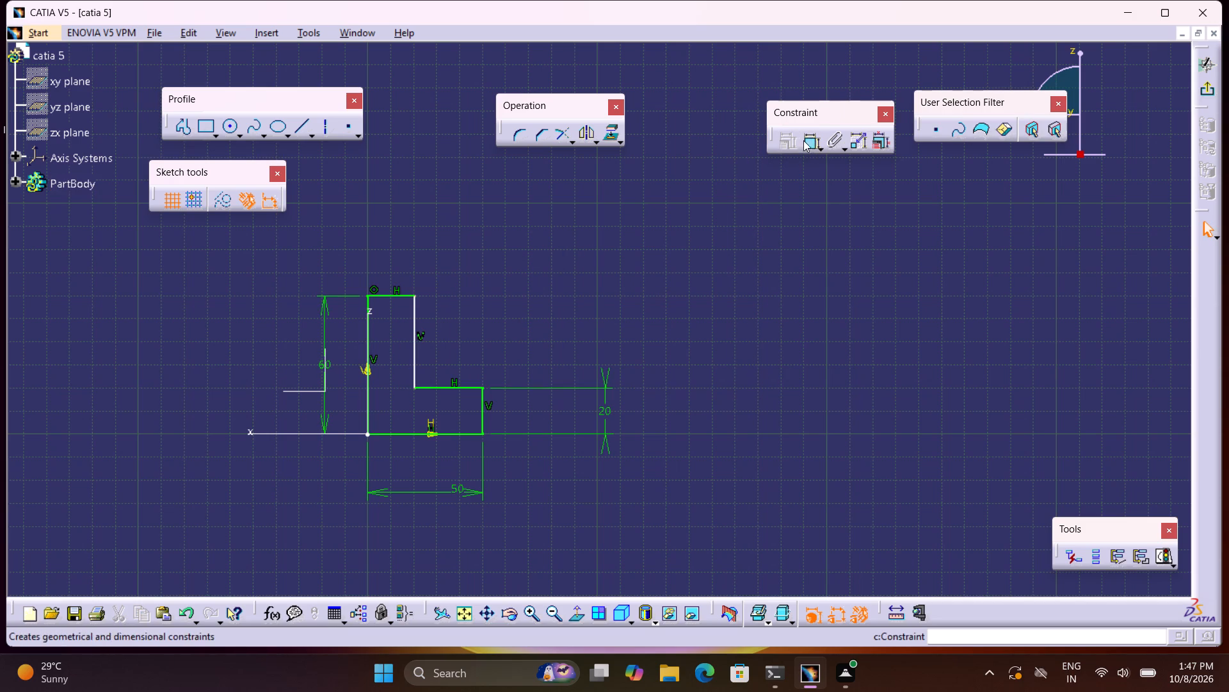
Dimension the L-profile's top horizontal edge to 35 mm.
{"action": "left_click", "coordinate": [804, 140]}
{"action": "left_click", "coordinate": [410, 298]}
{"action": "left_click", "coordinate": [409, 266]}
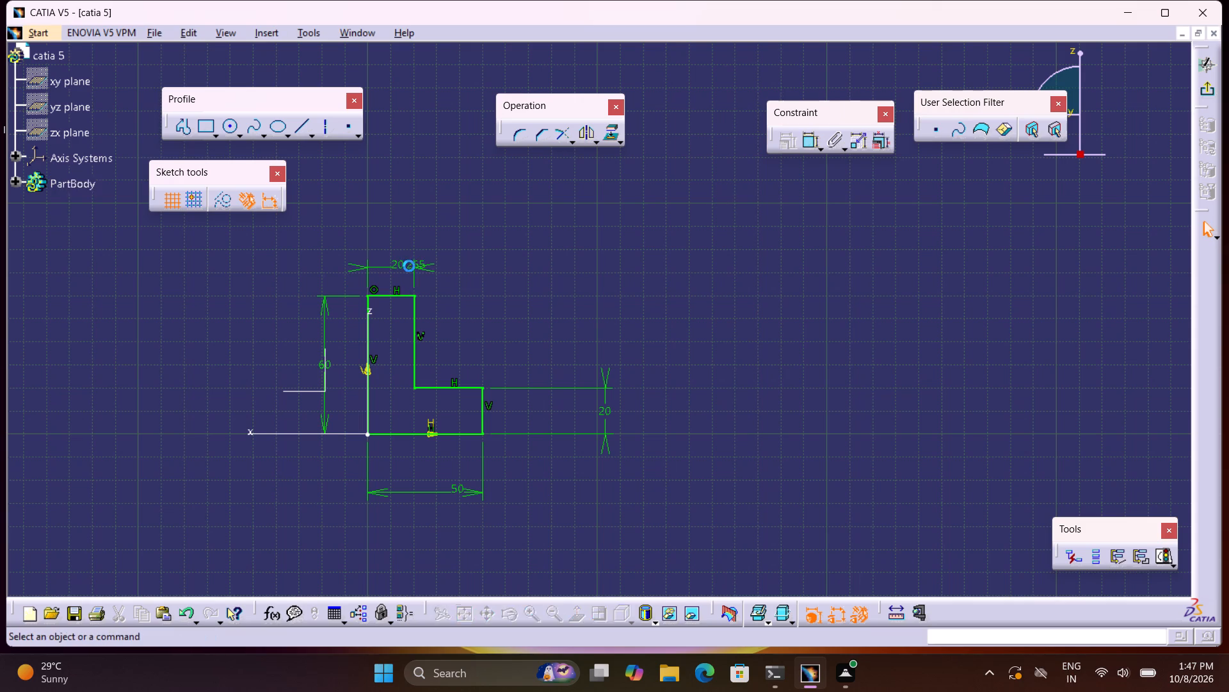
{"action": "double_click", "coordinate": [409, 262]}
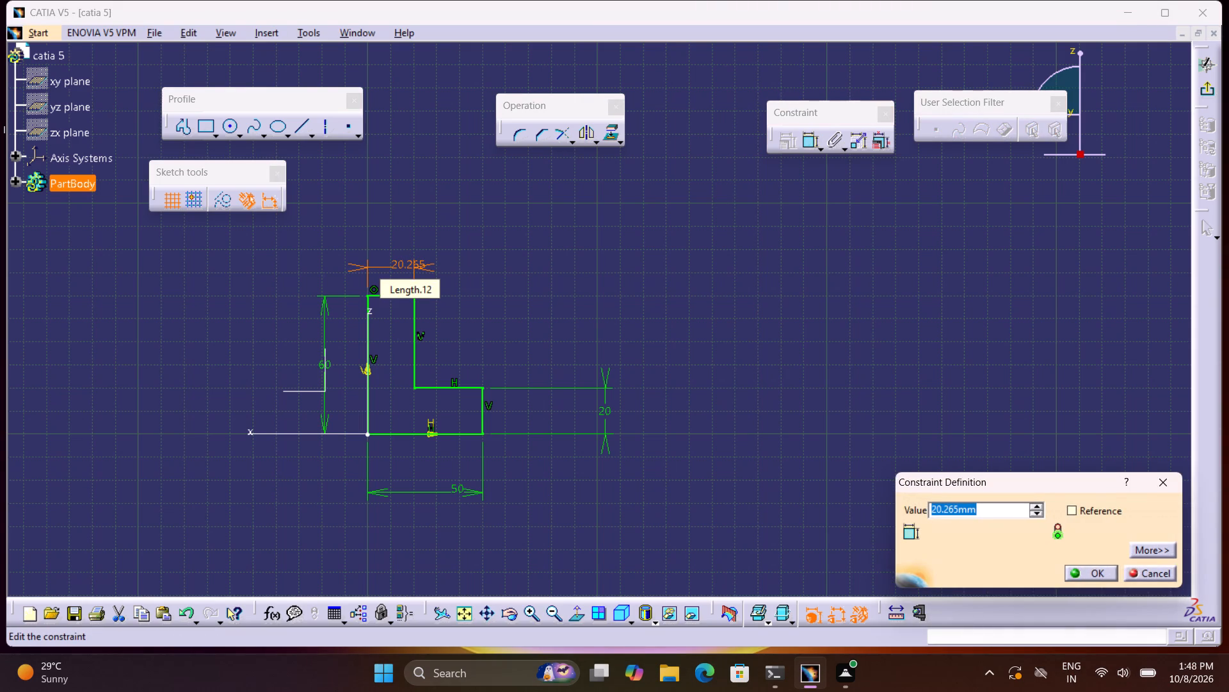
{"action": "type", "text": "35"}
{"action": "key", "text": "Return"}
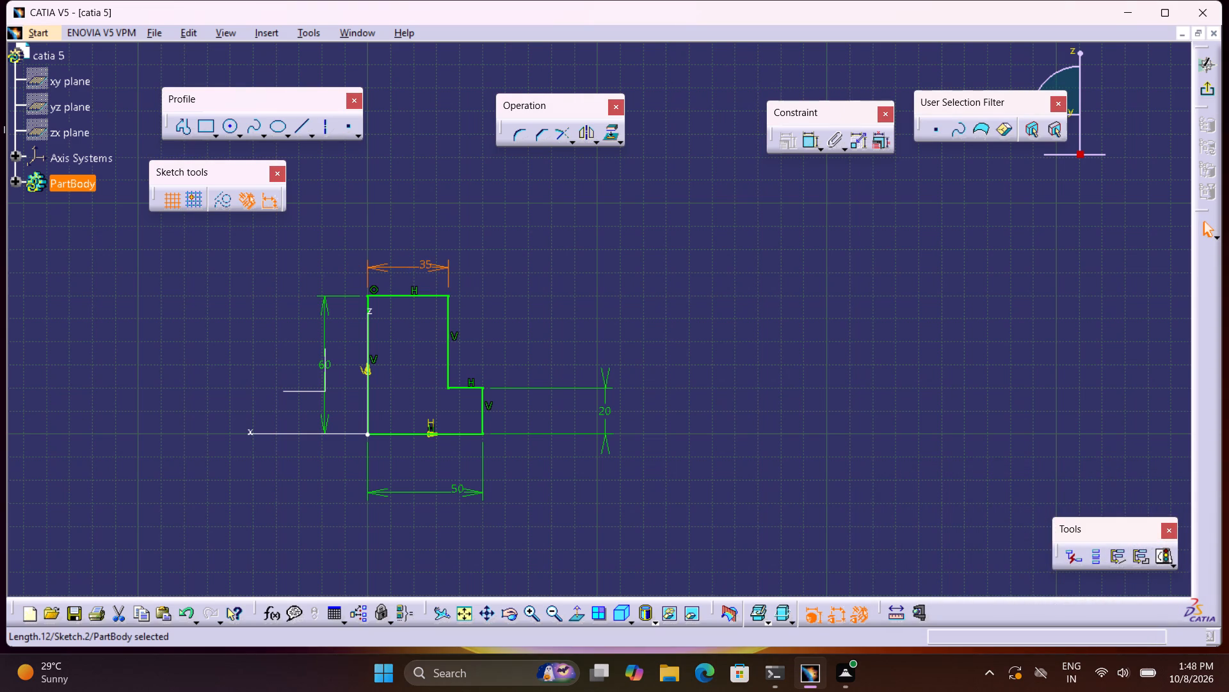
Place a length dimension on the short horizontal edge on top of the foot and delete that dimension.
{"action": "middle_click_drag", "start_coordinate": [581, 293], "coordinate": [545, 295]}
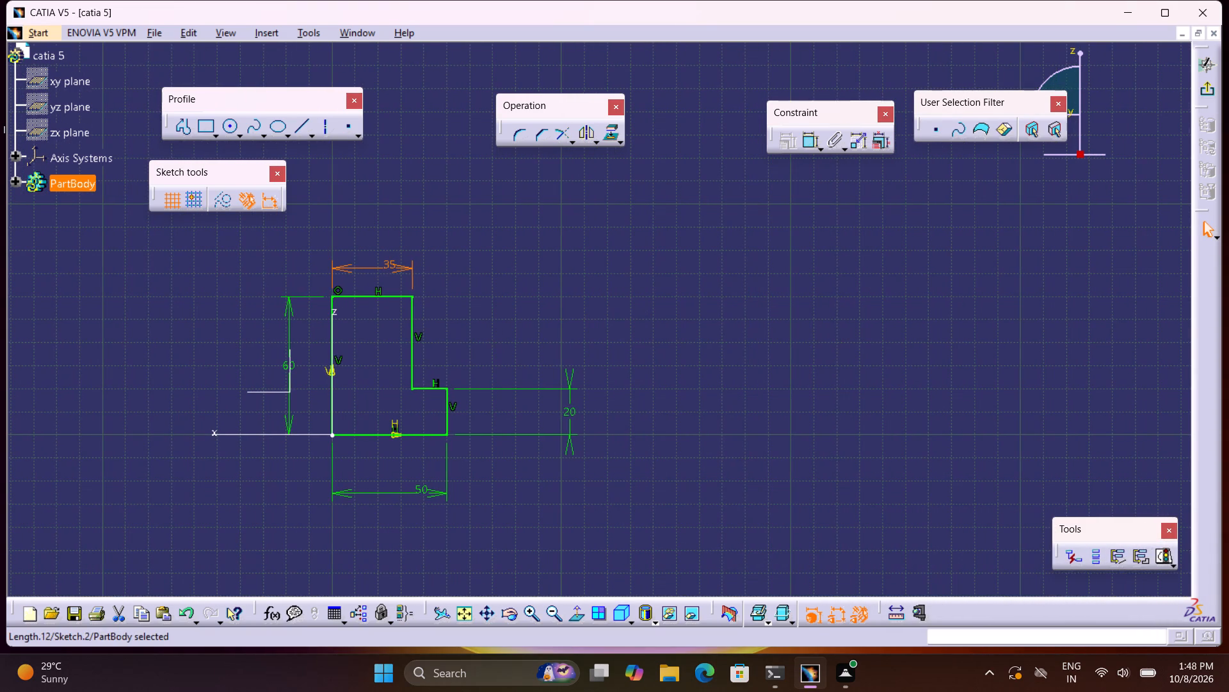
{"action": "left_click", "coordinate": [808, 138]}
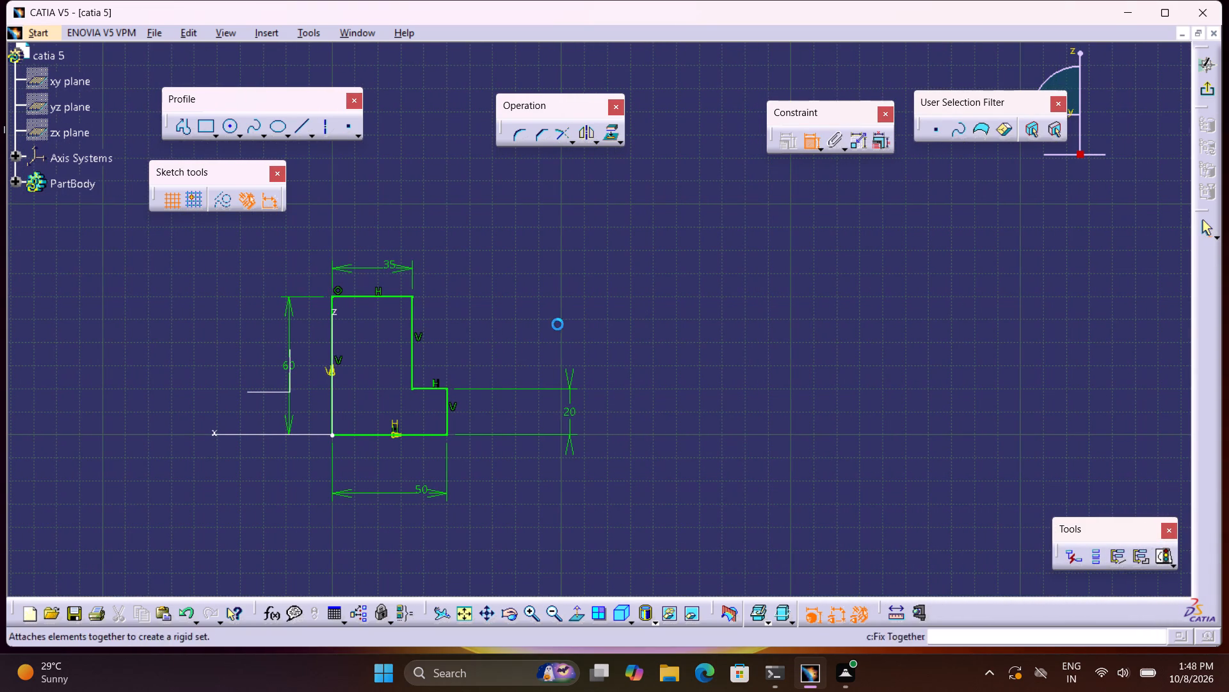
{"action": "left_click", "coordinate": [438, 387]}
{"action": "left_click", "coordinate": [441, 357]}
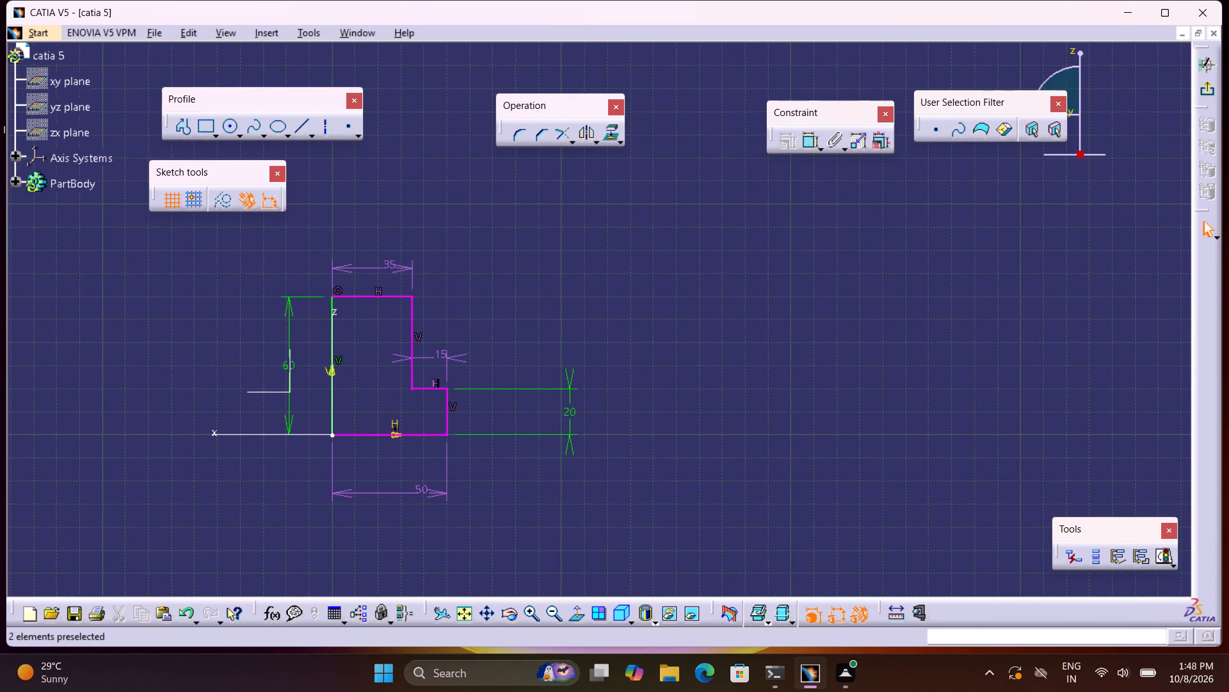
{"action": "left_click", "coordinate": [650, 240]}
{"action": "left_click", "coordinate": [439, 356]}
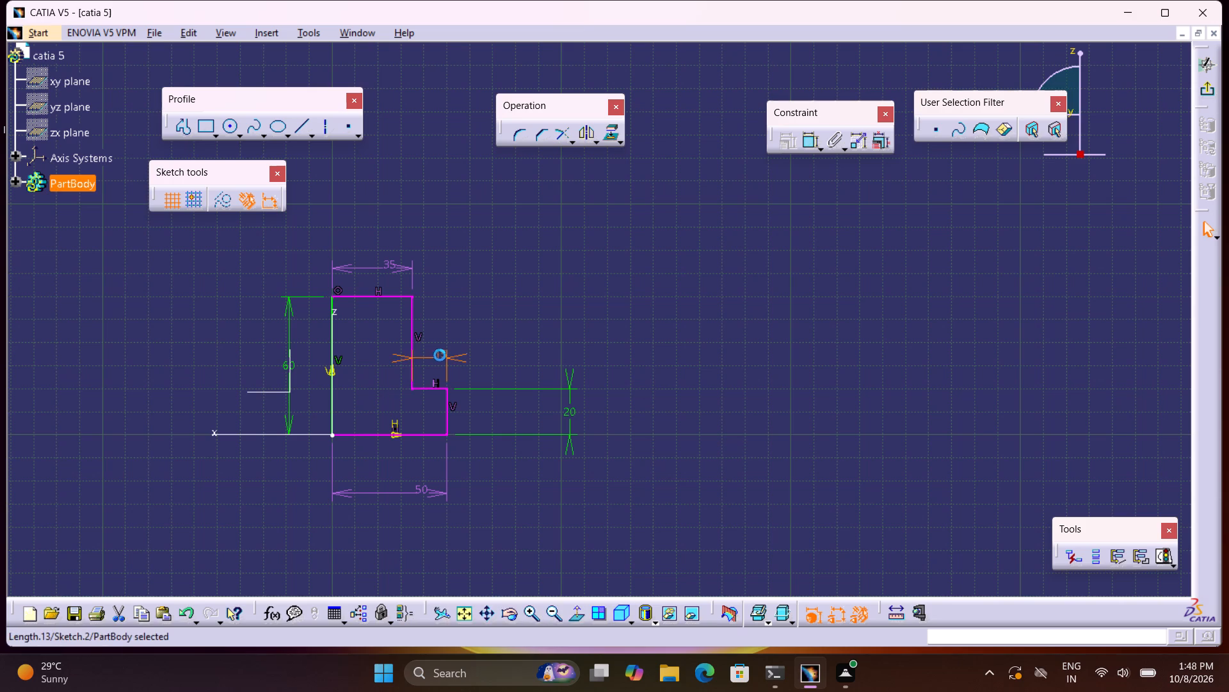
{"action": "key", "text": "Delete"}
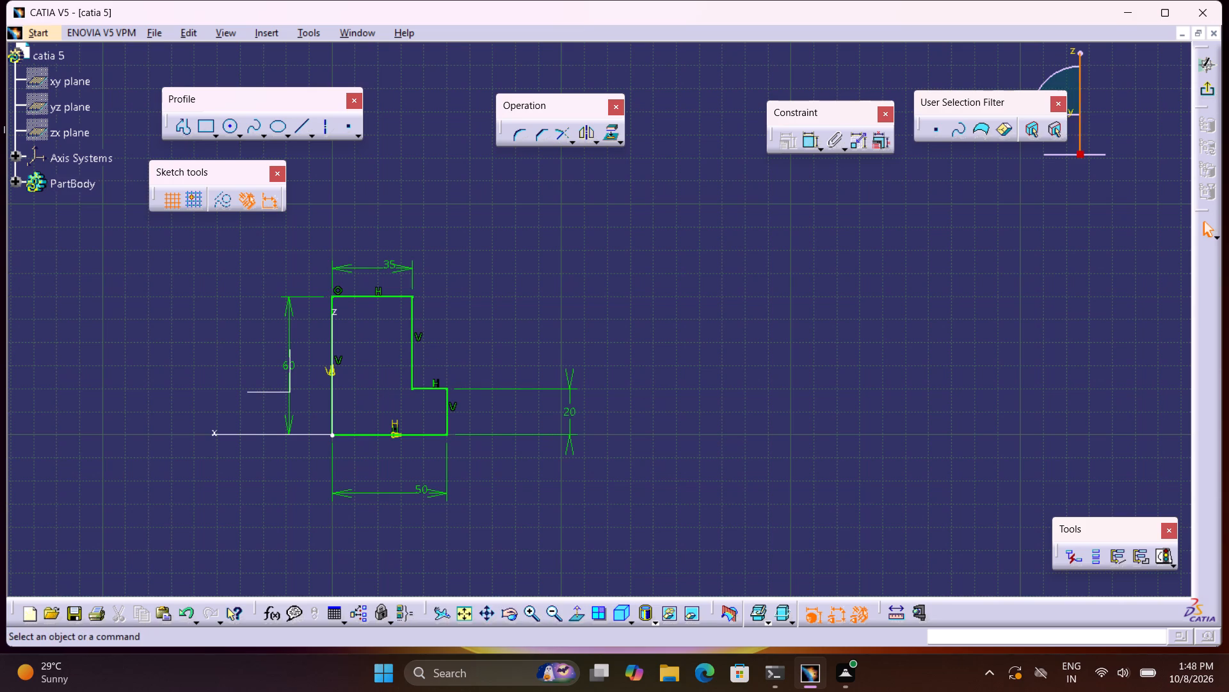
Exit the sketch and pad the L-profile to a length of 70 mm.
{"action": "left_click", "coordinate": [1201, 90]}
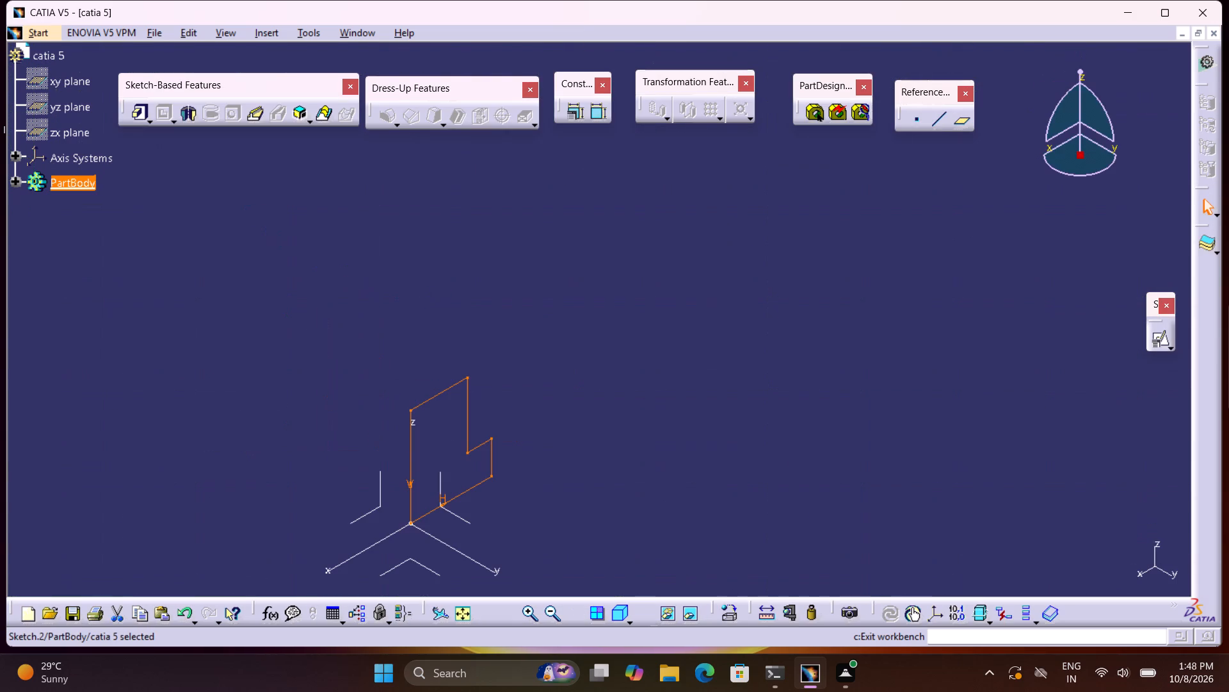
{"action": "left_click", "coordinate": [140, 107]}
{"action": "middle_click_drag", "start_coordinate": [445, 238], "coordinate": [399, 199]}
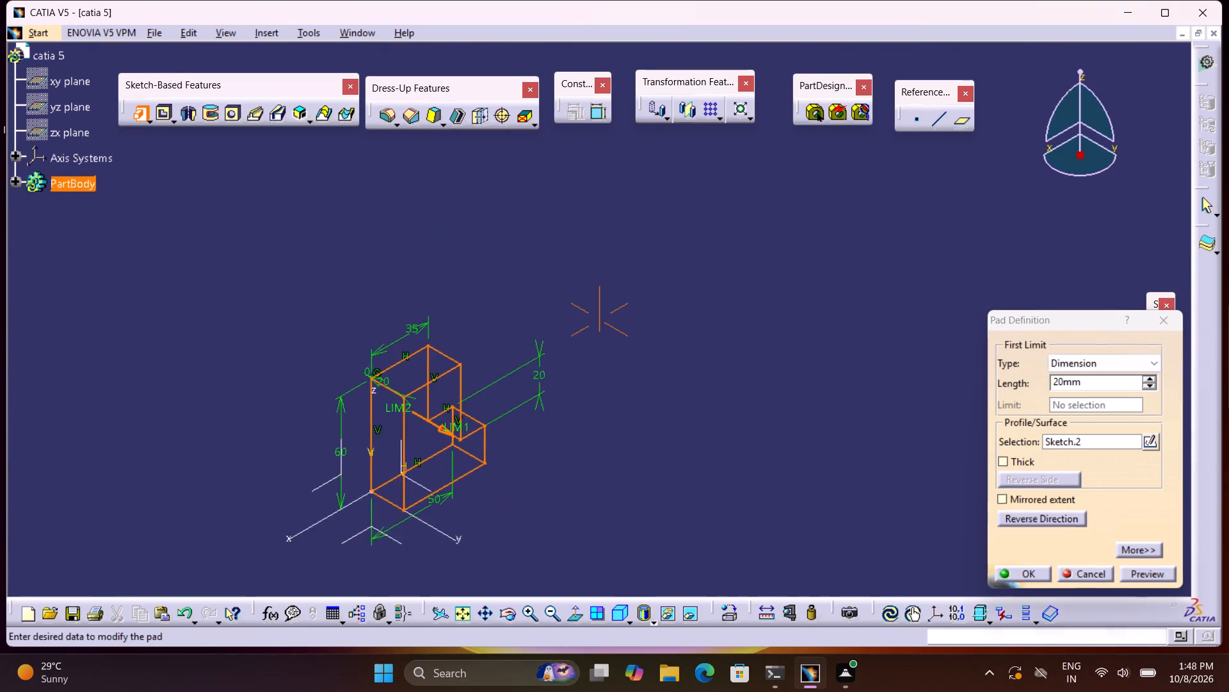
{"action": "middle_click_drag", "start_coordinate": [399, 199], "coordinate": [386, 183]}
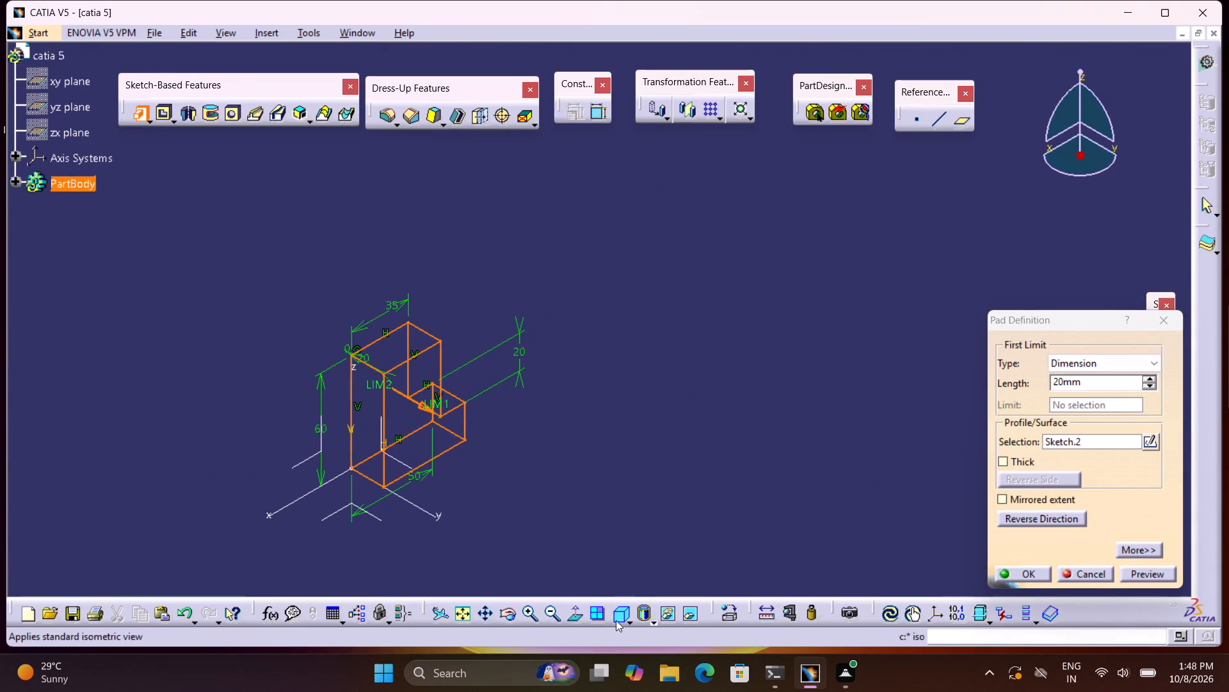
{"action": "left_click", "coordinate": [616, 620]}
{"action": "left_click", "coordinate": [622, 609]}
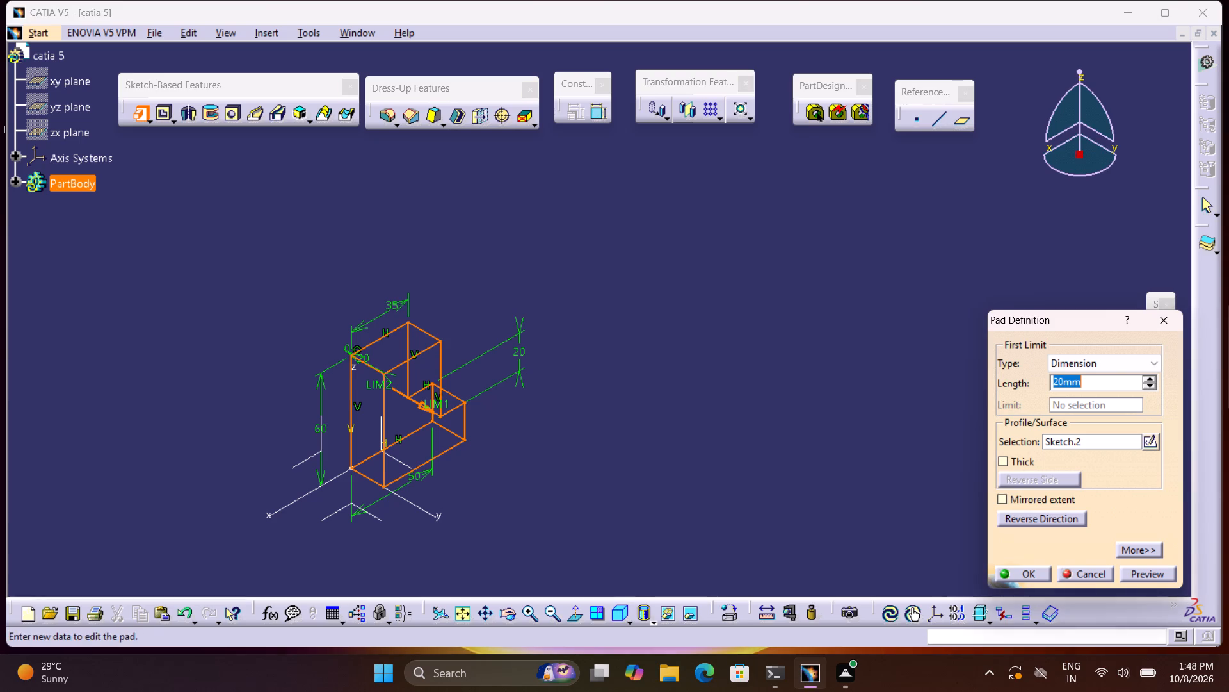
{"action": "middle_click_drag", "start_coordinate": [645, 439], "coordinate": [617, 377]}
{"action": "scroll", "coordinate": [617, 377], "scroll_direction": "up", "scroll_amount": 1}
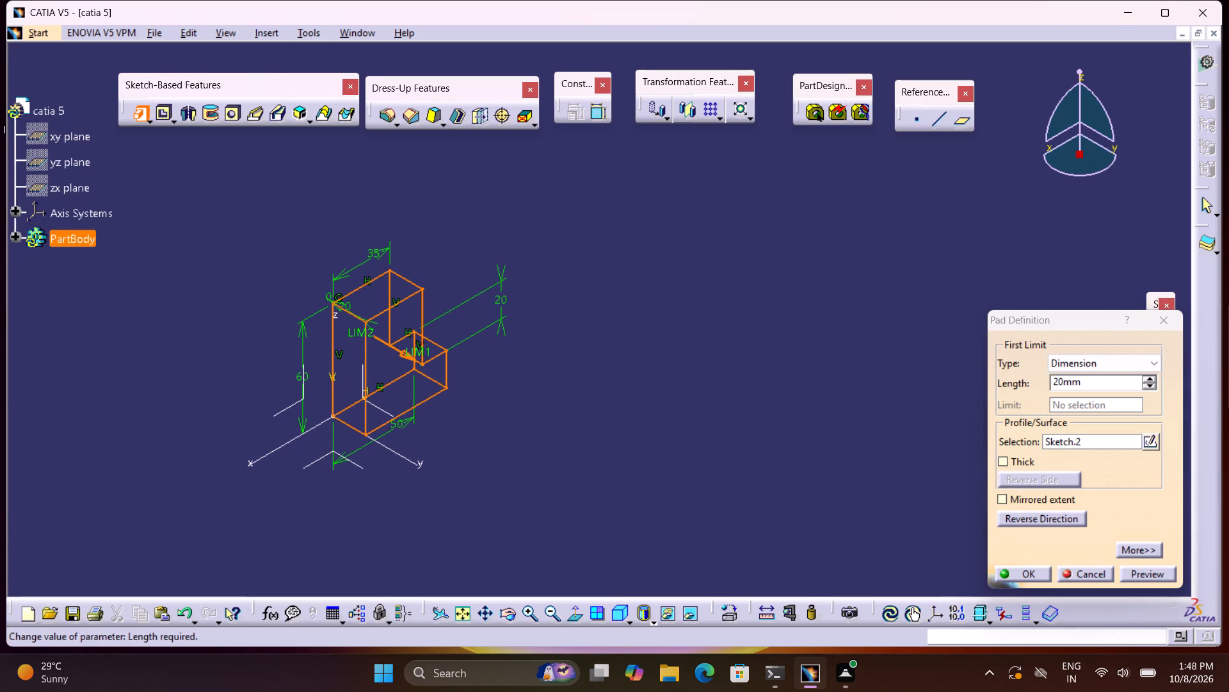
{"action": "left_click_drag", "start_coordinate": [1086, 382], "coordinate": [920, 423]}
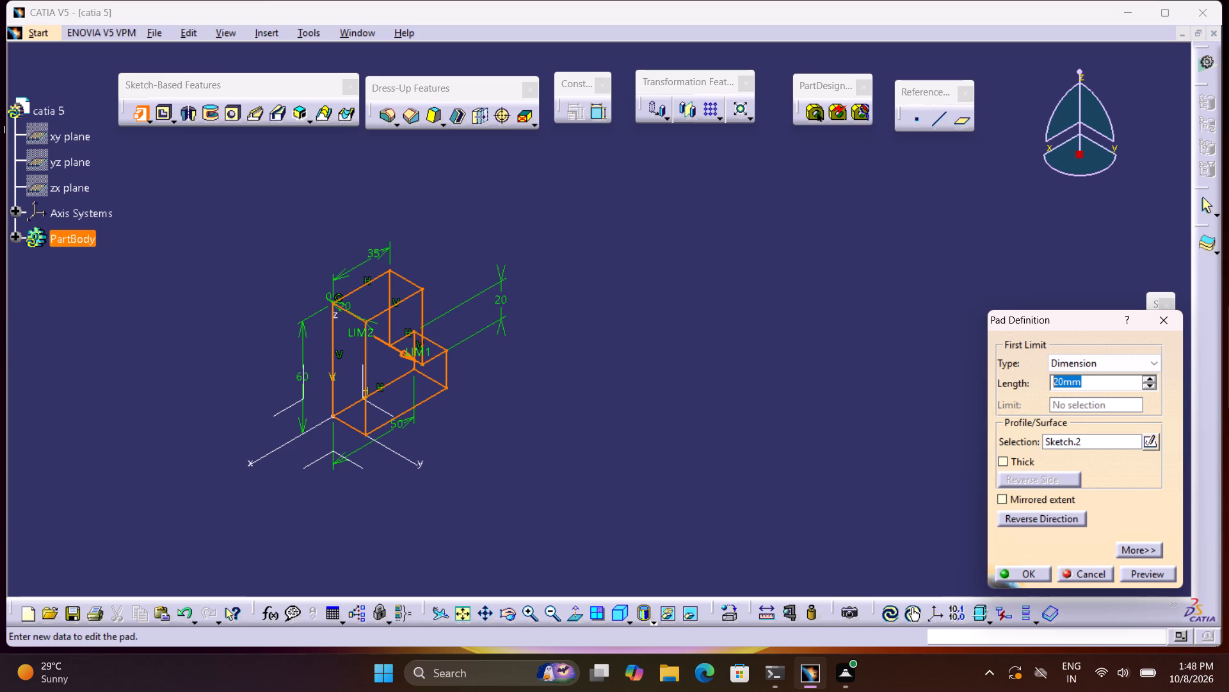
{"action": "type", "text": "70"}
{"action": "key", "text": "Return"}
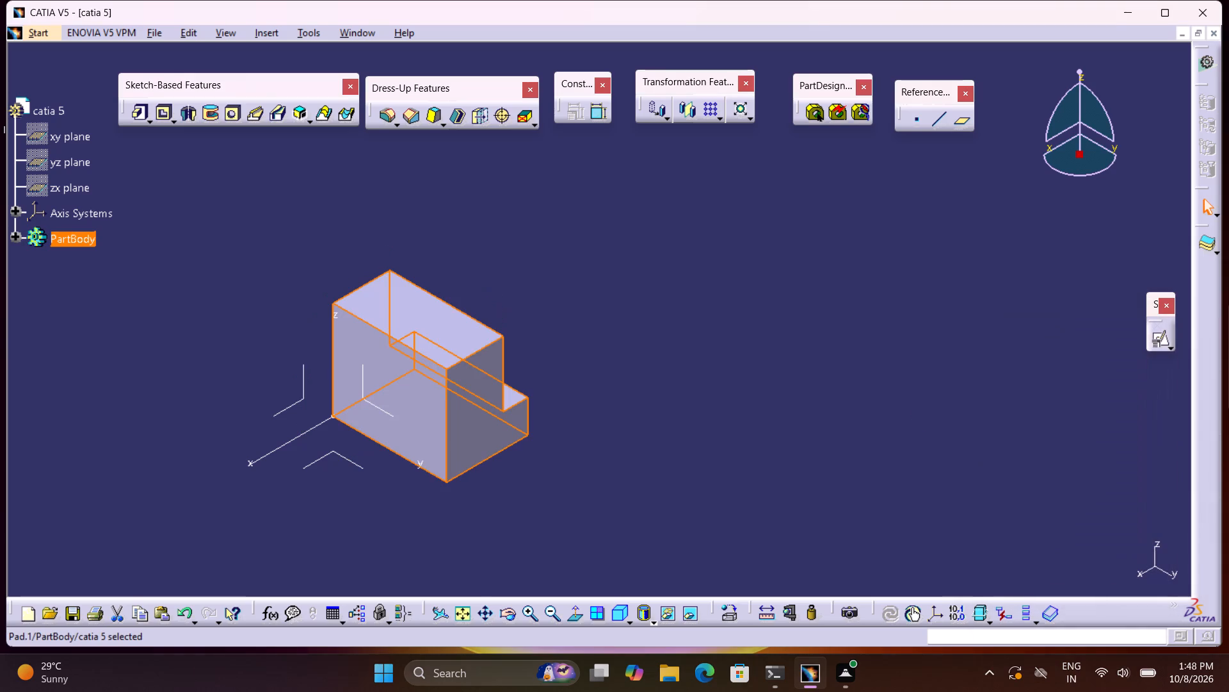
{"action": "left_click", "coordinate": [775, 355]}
Examine the shape and orientation of the padded L-shaped solid.
{"action": "middle_click_drag", "start_coordinate": [757, 339], "coordinate": [747, 327]}
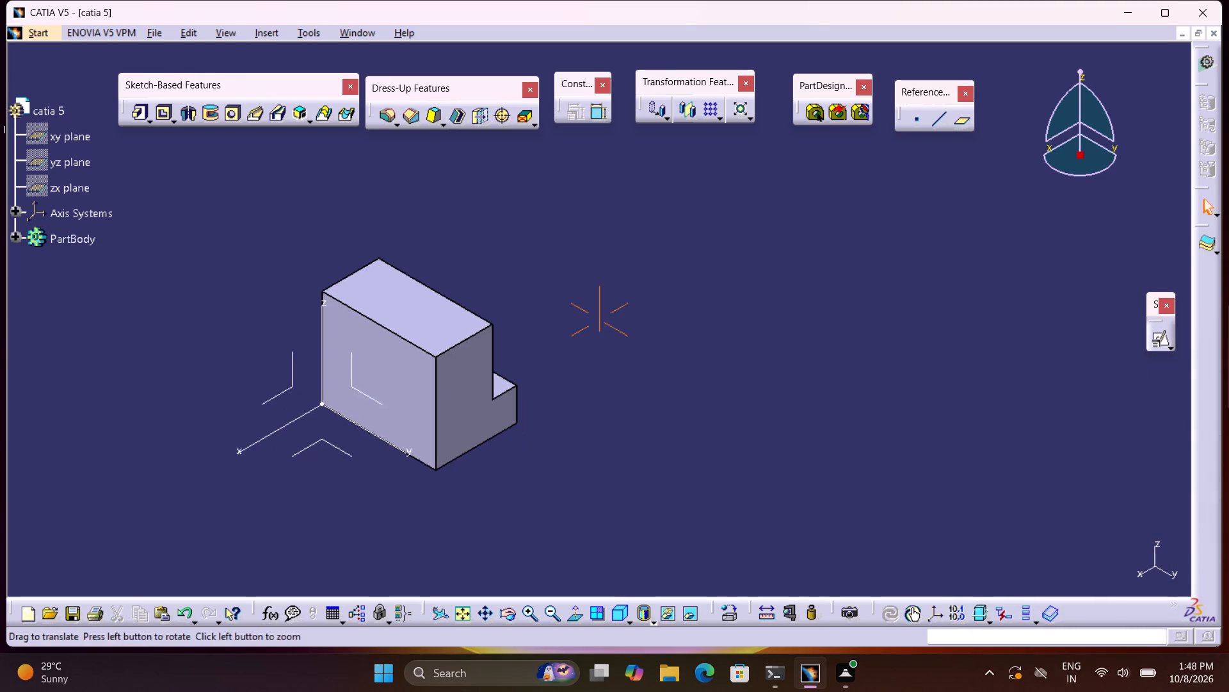
{"action": "middle_click_drag", "start_coordinate": [747, 327], "coordinate": [741, 322]}
{"action": "middle_click_drag", "start_coordinate": [737, 320], "coordinate": [728, 324]}
{"action": "middle_click", "coordinate": [728, 324]}
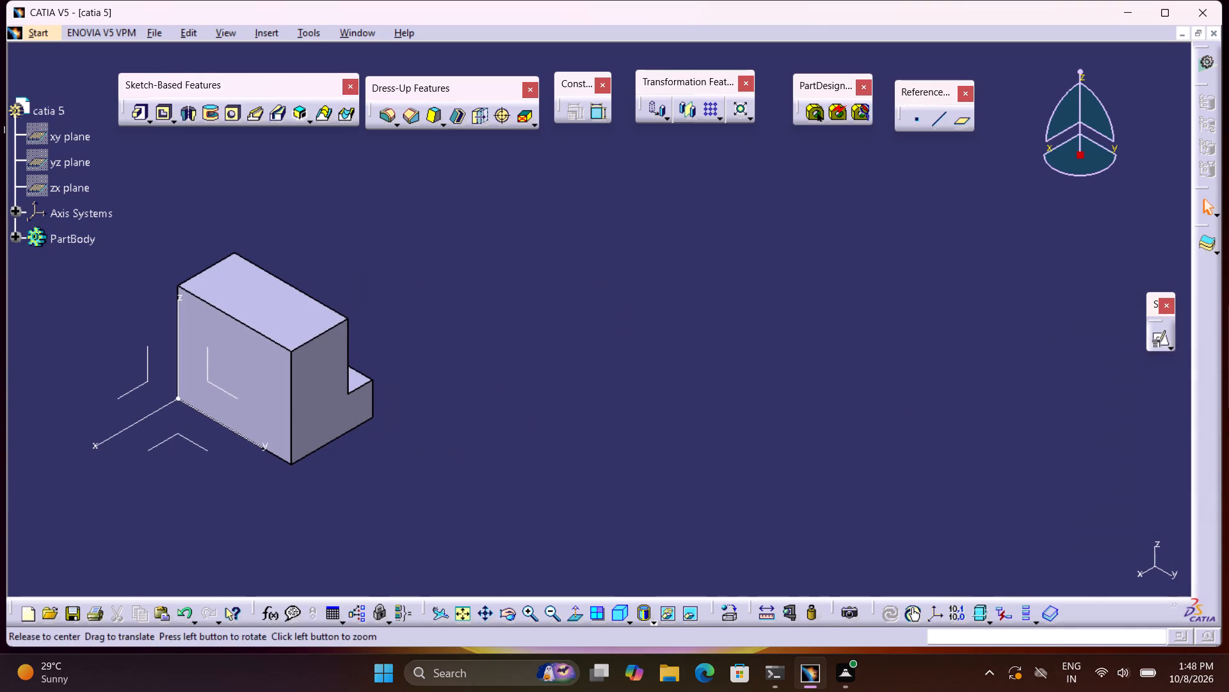
{"action": "middle_click_drag", "start_coordinate": [691, 391], "coordinate": [812, 345]}
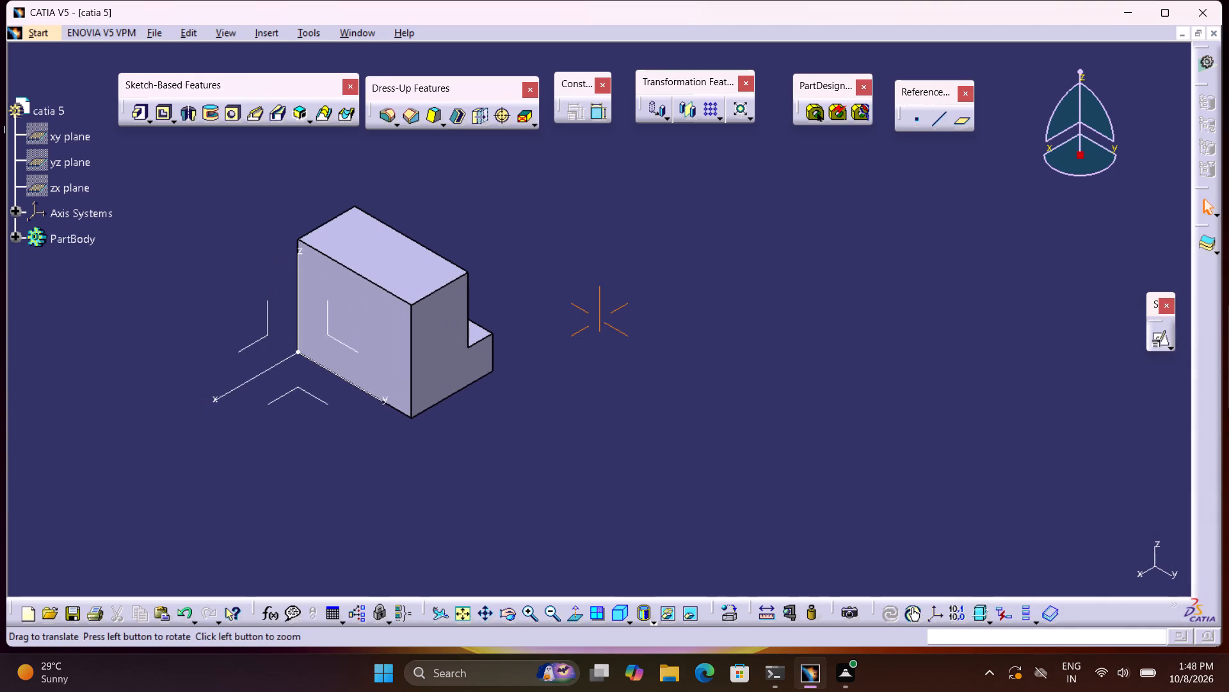
{"action": "middle_click_drag", "start_coordinate": [812, 345], "coordinate": [813, 345]}
{"action": "middle_click", "coordinate": [813, 345]}
{"action": "middle_click_drag", "start_coordinate": [585, 341], "coordinate": [869, 407]}
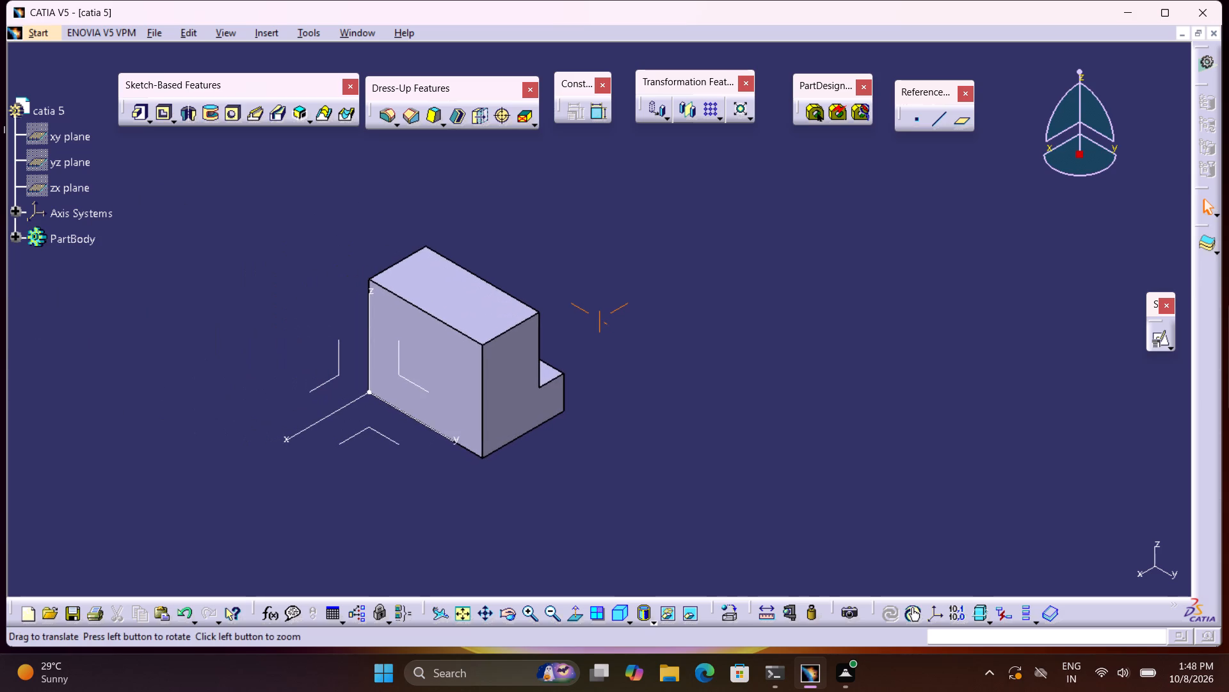
{"action": "middle_click_drag", "start_coordinate": [869, 407], "coordinate": [869, 406]}
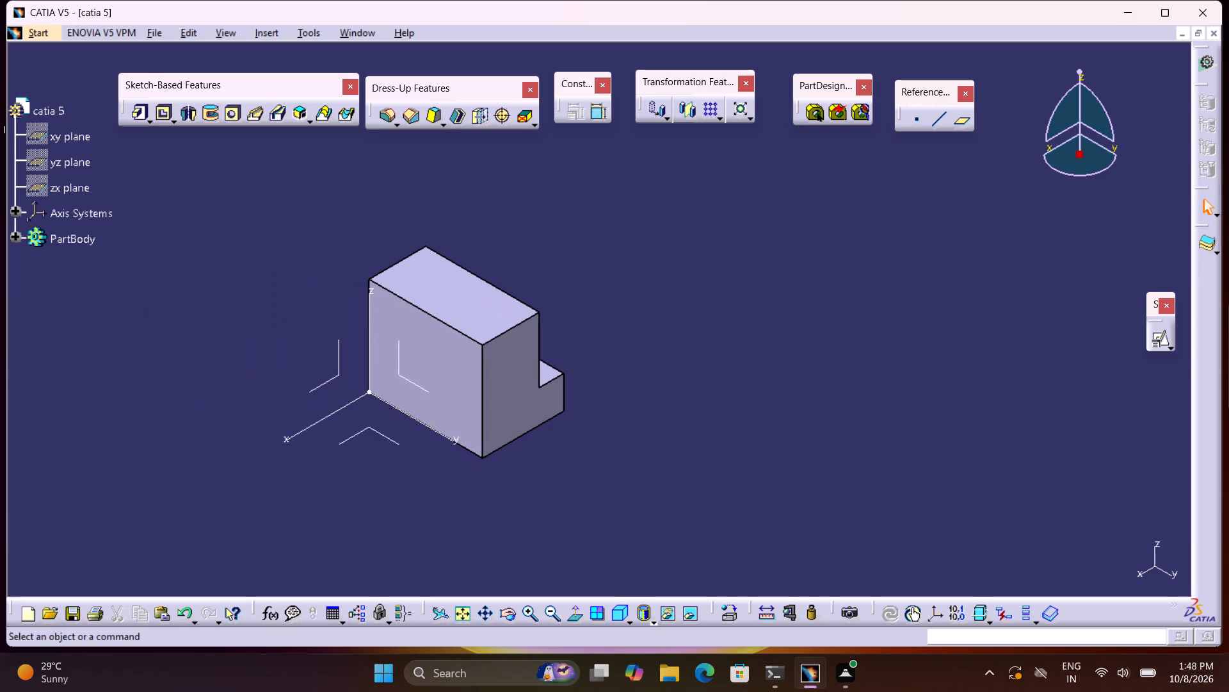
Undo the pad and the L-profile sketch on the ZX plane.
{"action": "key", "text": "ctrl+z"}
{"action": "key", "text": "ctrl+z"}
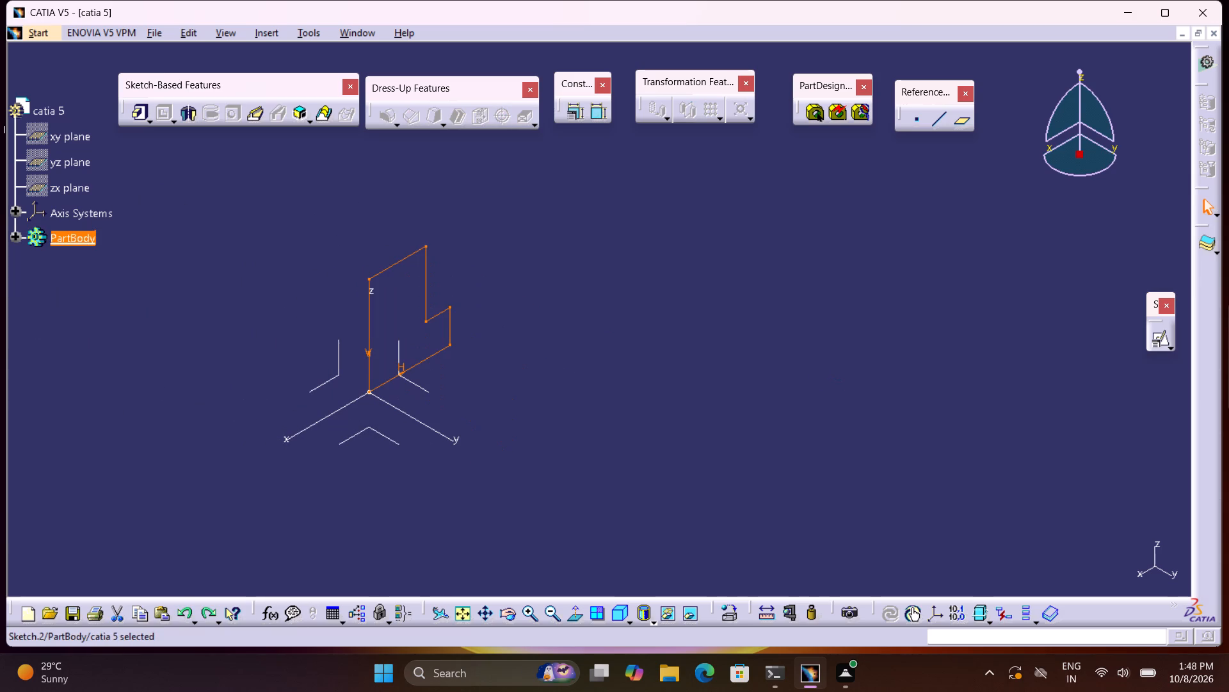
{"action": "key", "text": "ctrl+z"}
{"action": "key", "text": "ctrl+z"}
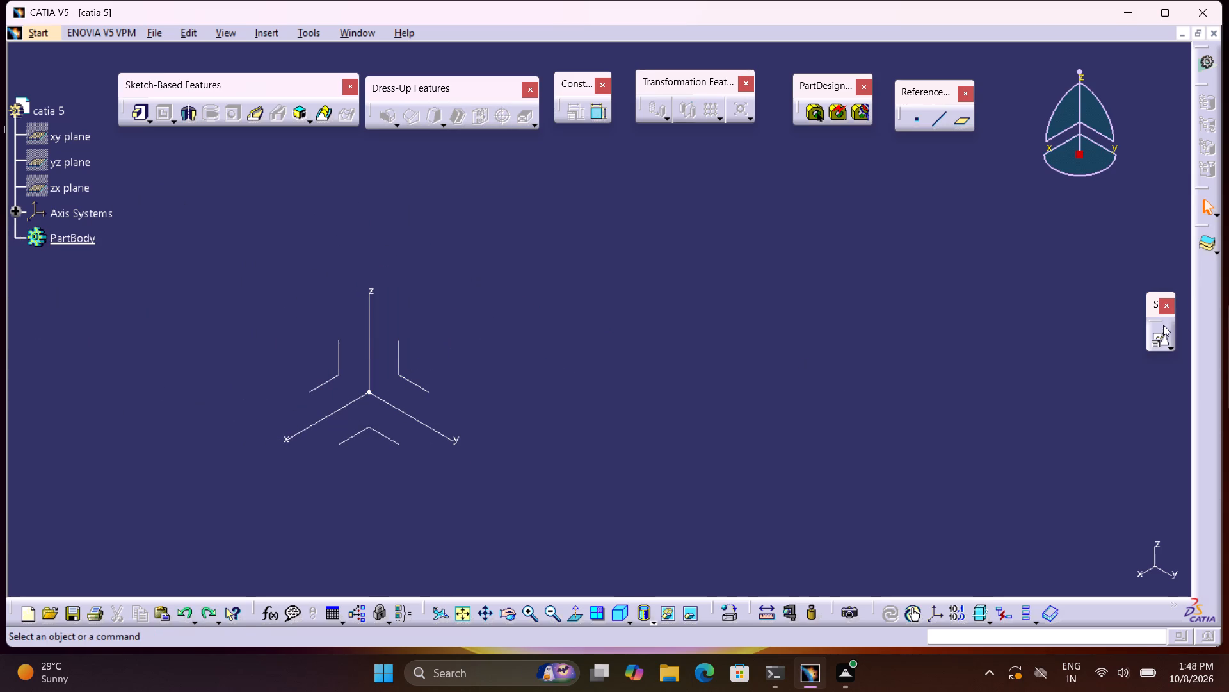
Create a positioned sketch on the absolute axis system's YZ plane.
{"action": "left_click", "coordinate": [1163, 342]}
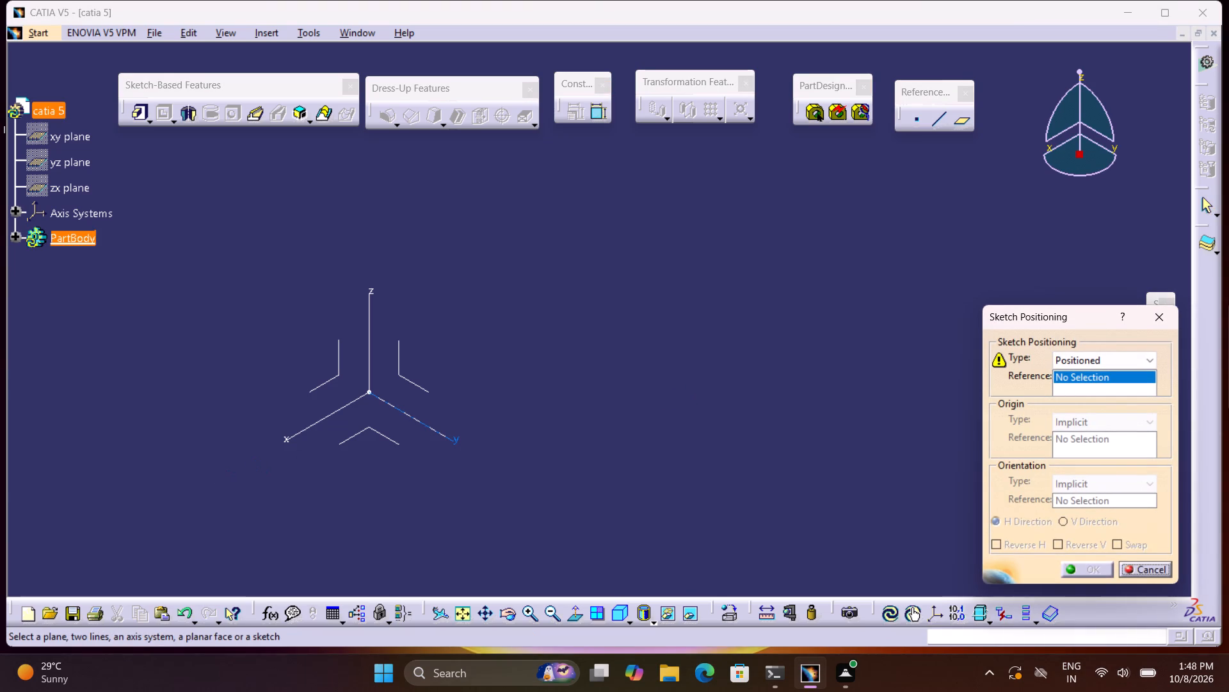
{"action": "left_click", "coordinate": [399, 372]}
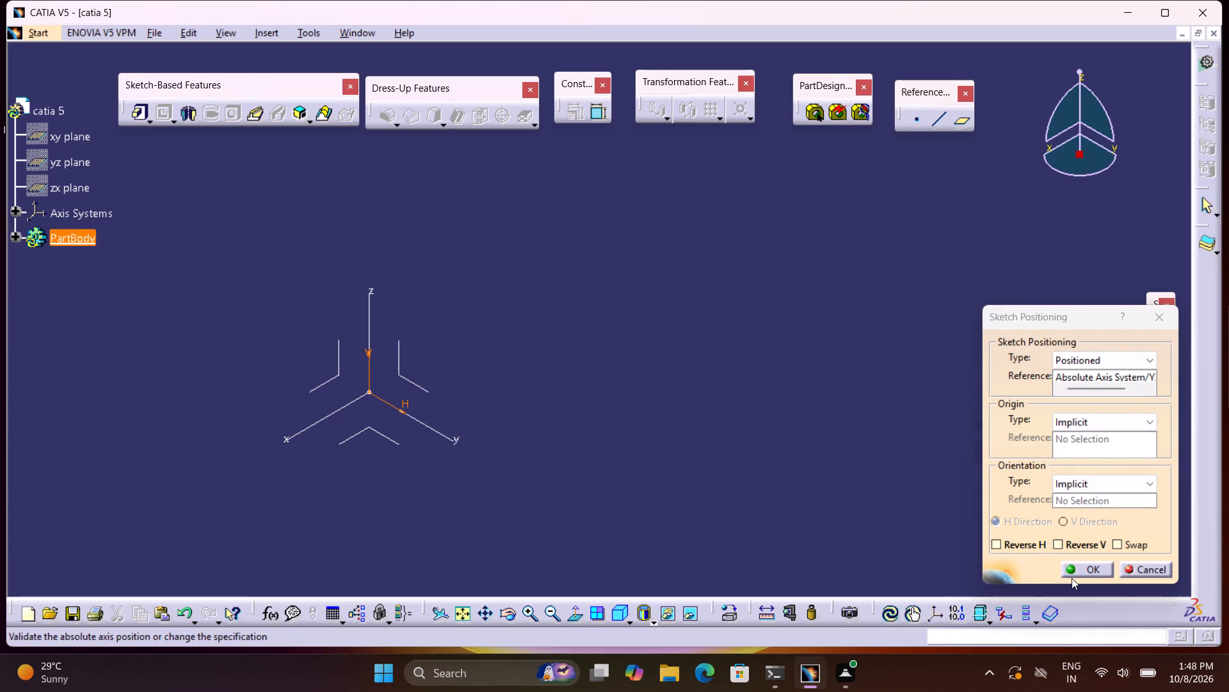
{"action": "left_click", "coordinate": [1072, 570]}
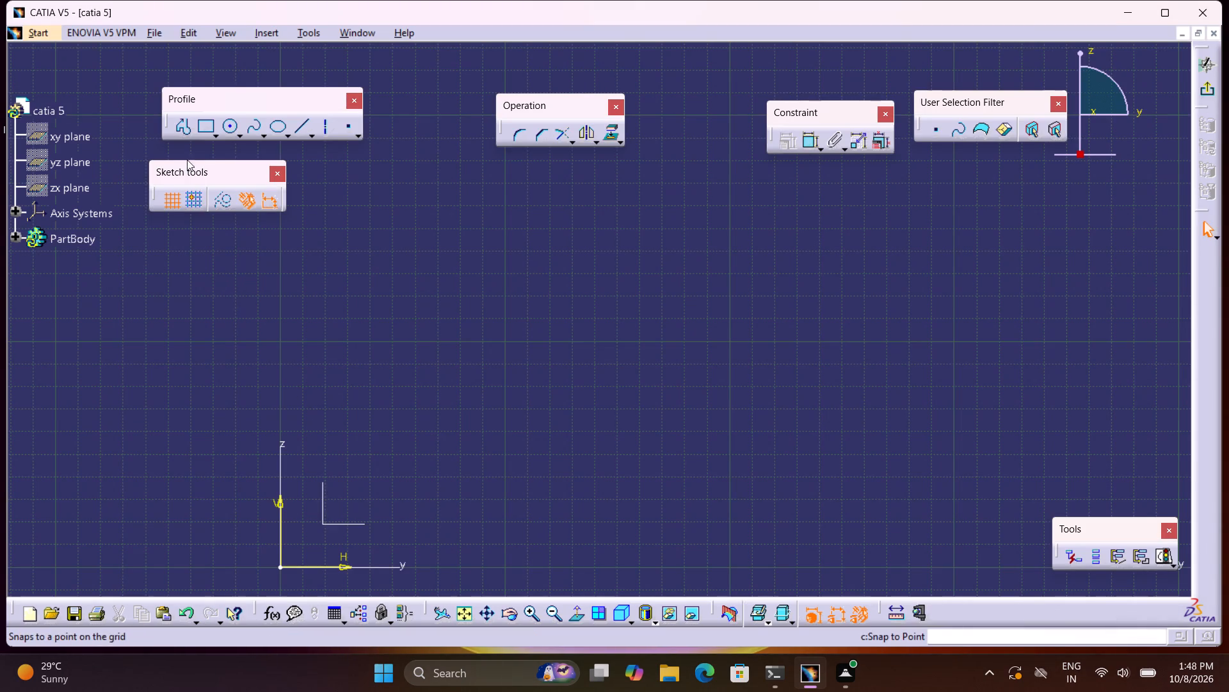
Draw a closed L-shaped profile from the origin, about 87 mm wide and 83 mm high, with a 34 mm upright and 26 mm foot.
{"action": "left_click", "coordinate": [180, 133]}
{"action": "middle_click_drag", "start_coordinate": [424, 430], "coordinate": [395, 304]}
{"action": "middle_click_drag", "start_coordinate": [388, 268], "coordinate": [387, 262]}
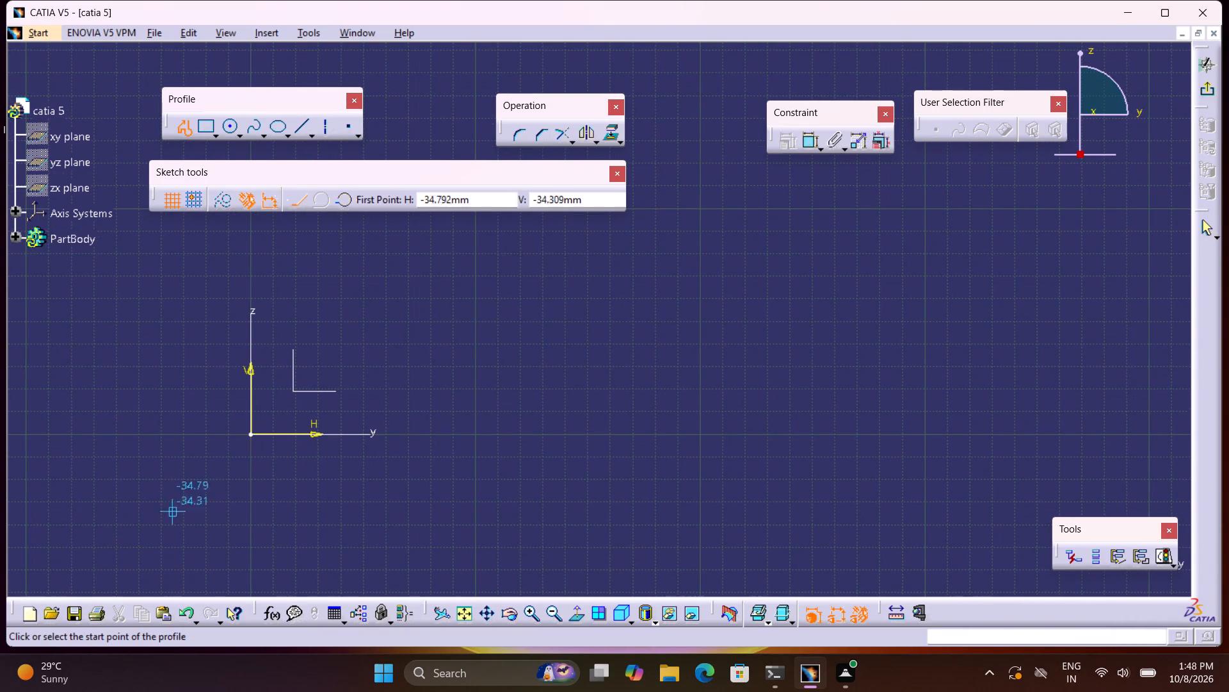
{"action": "left_click", "coordinate": [250, 432]}
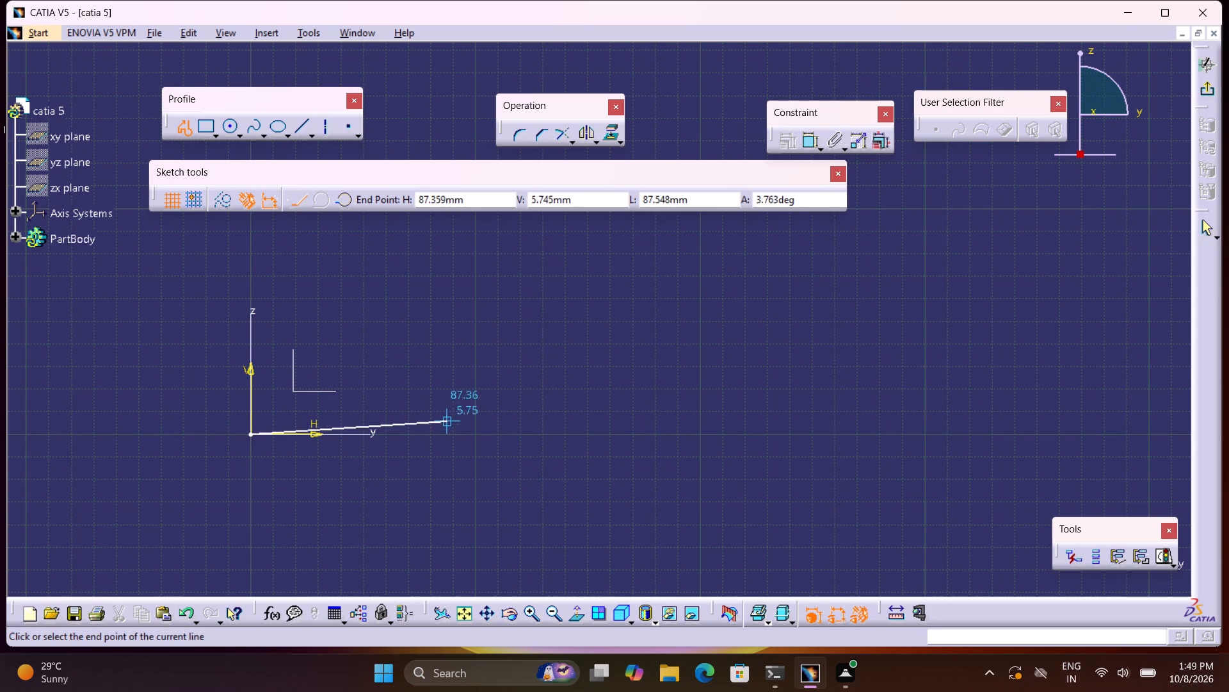
{"action": "left_click", "coordinate": [448, 432]}
{"action": "left_click", "coordinate": [447, 375]}
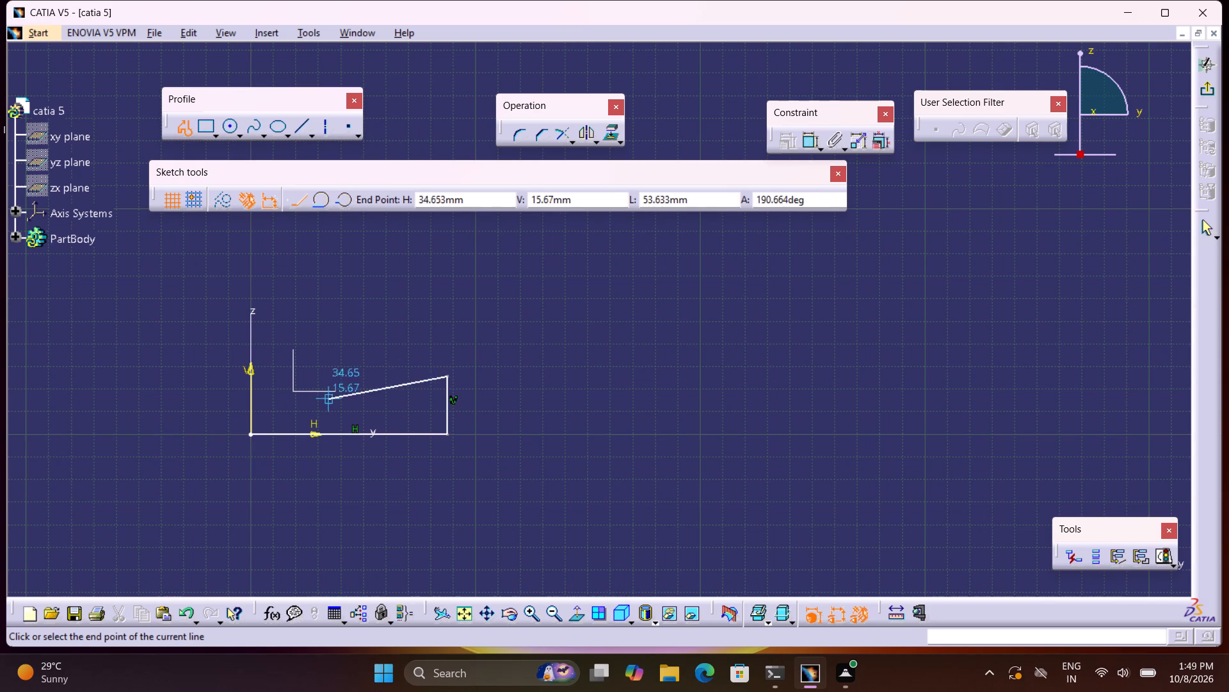
{"action": "left_click", "coordinate": [328, 373]}
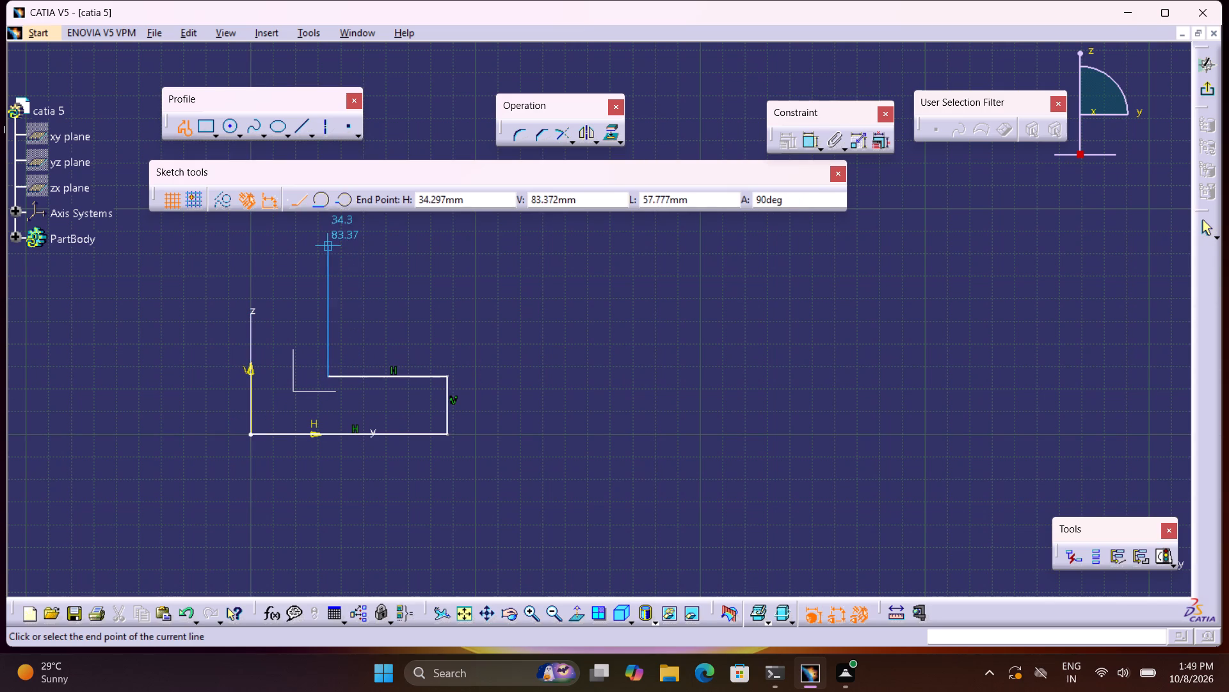
{"action": "left_click", "coordinate": [329, 244]}
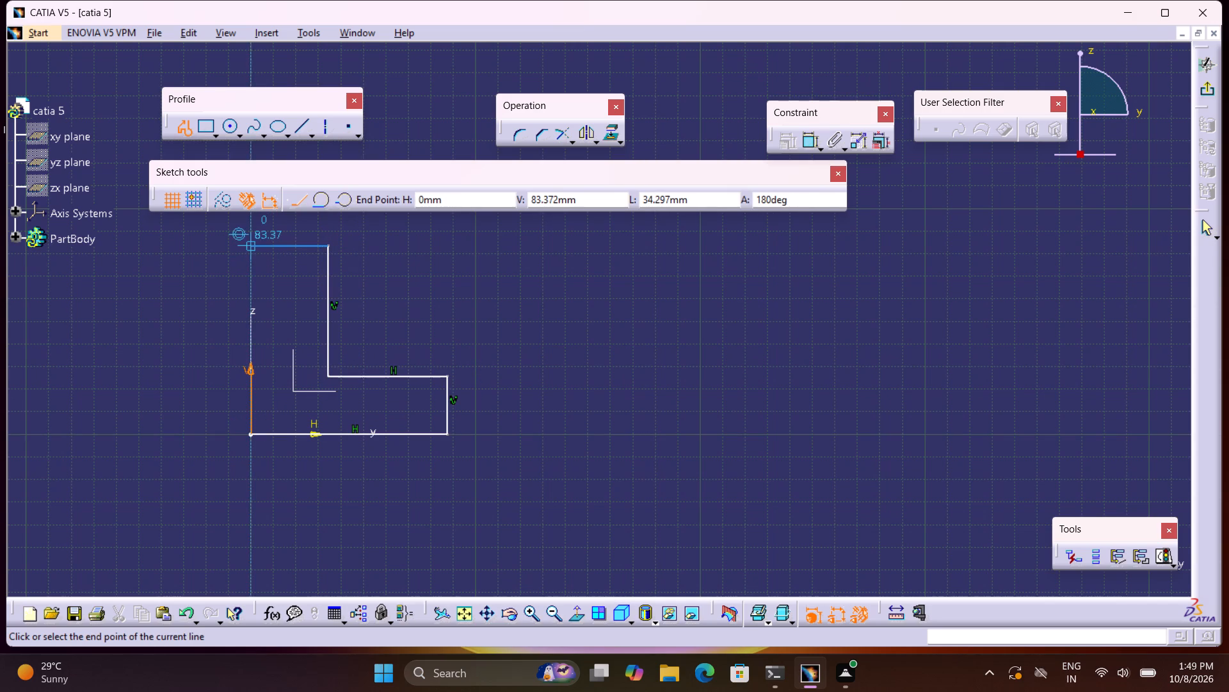
{"action": "left_click", "coordinate": [248, 246]}
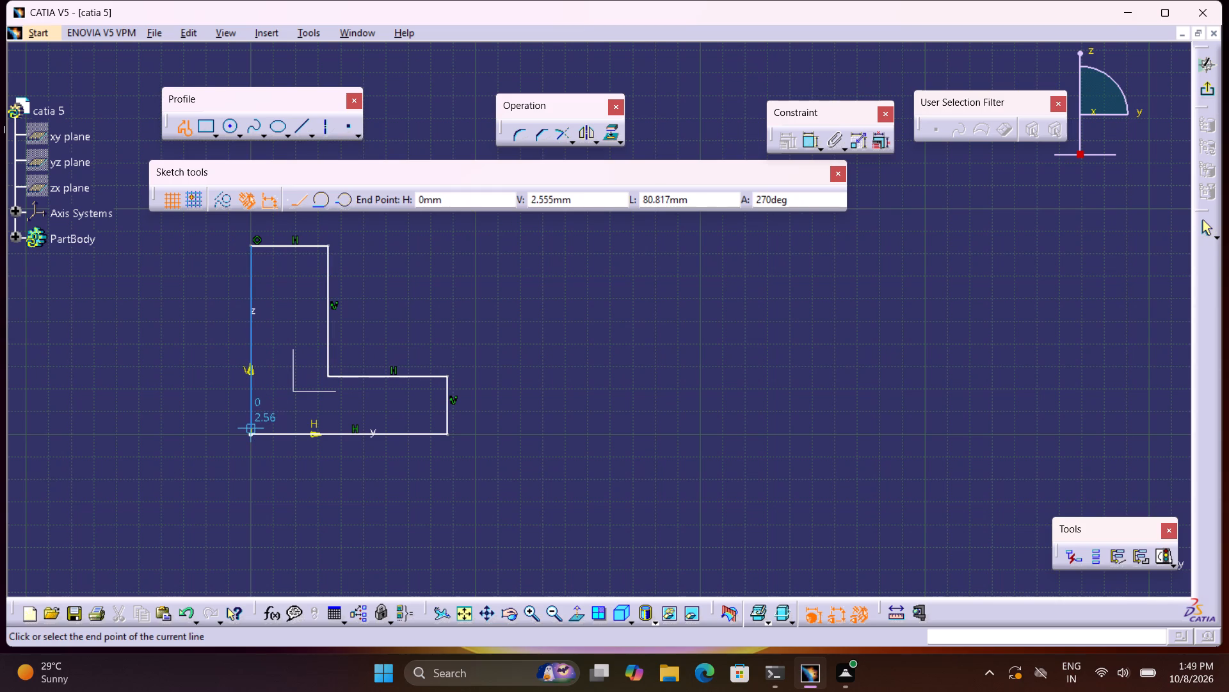
{"action": "left_click", "coordinate": [252, 431]}
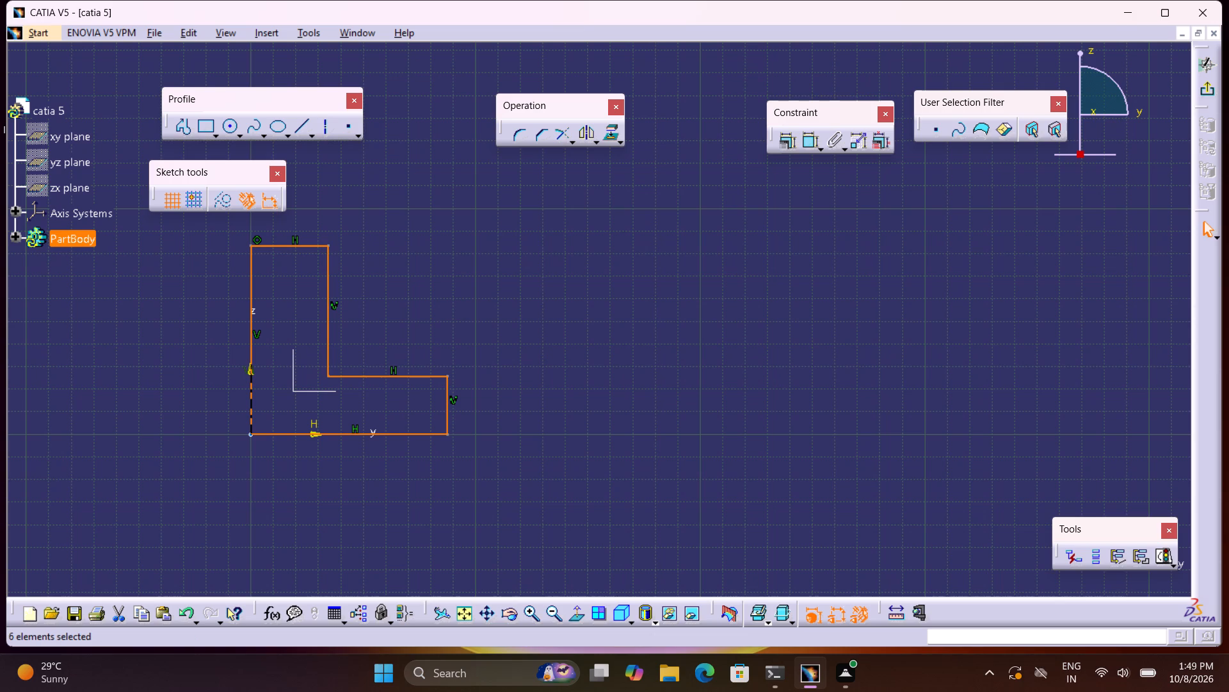
Dimension the outer vertical end edge of the profile's foot and set its height to 20 mm.
{"action": "double_click", "coordinate": [807, 138]}
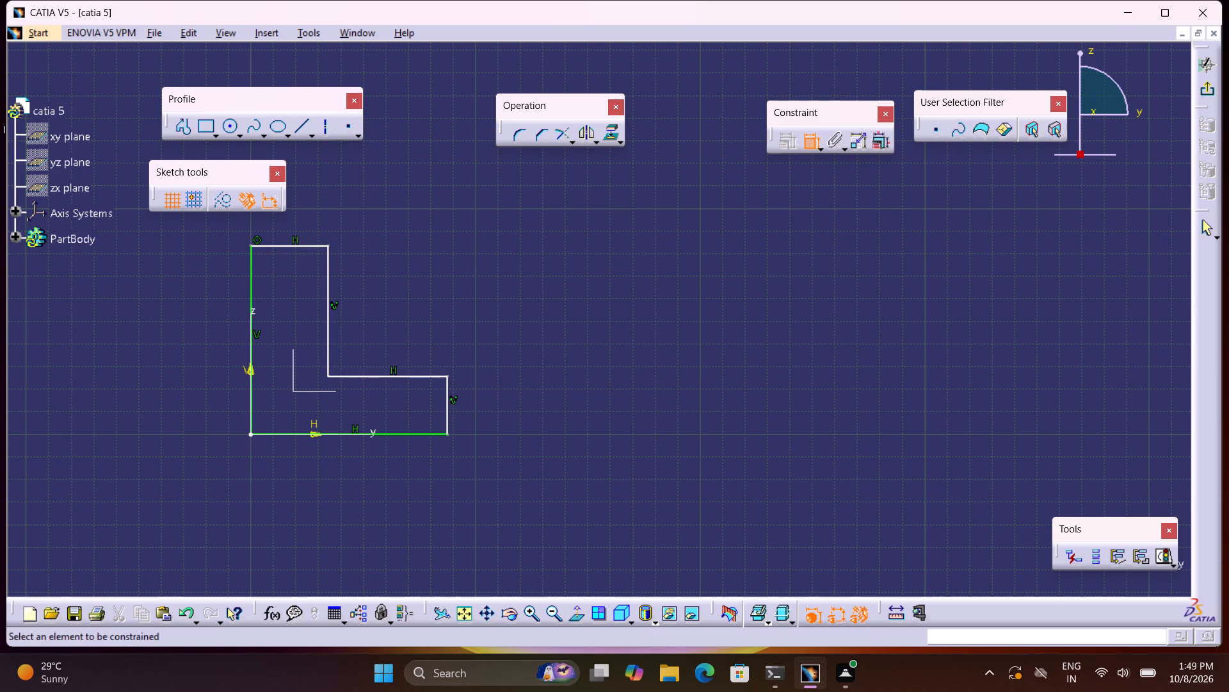
{"action": "left_click", "coordinate": [447, 390]}
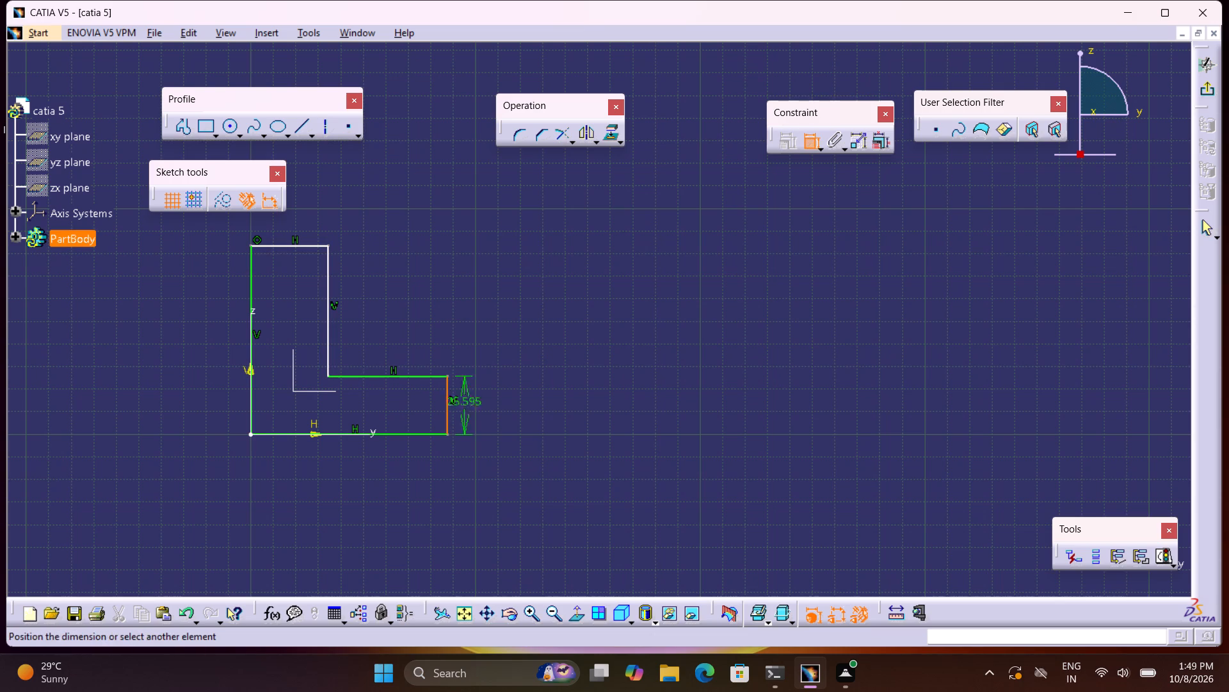
{"action": "left_click", "coordinate": [556, 433]}
{"action": "double_click", "coordinate": [556, 421]}
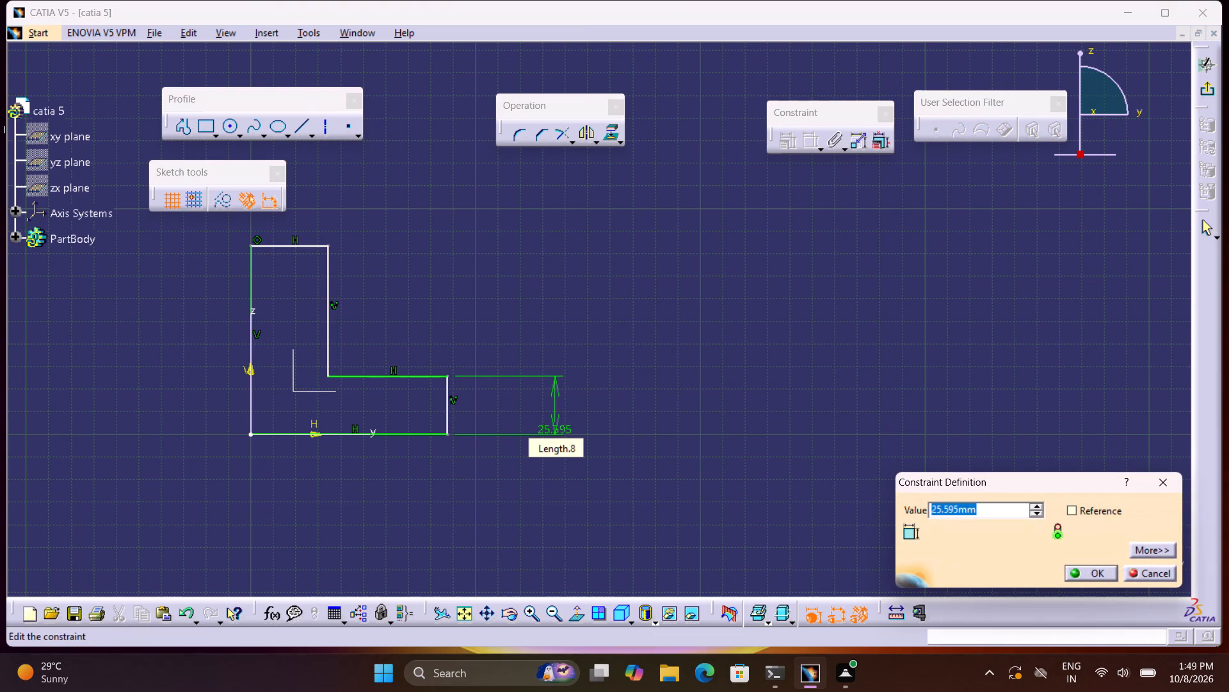
{"action": "type", "text": "20"}
{"action": "key", "text": "Return"}
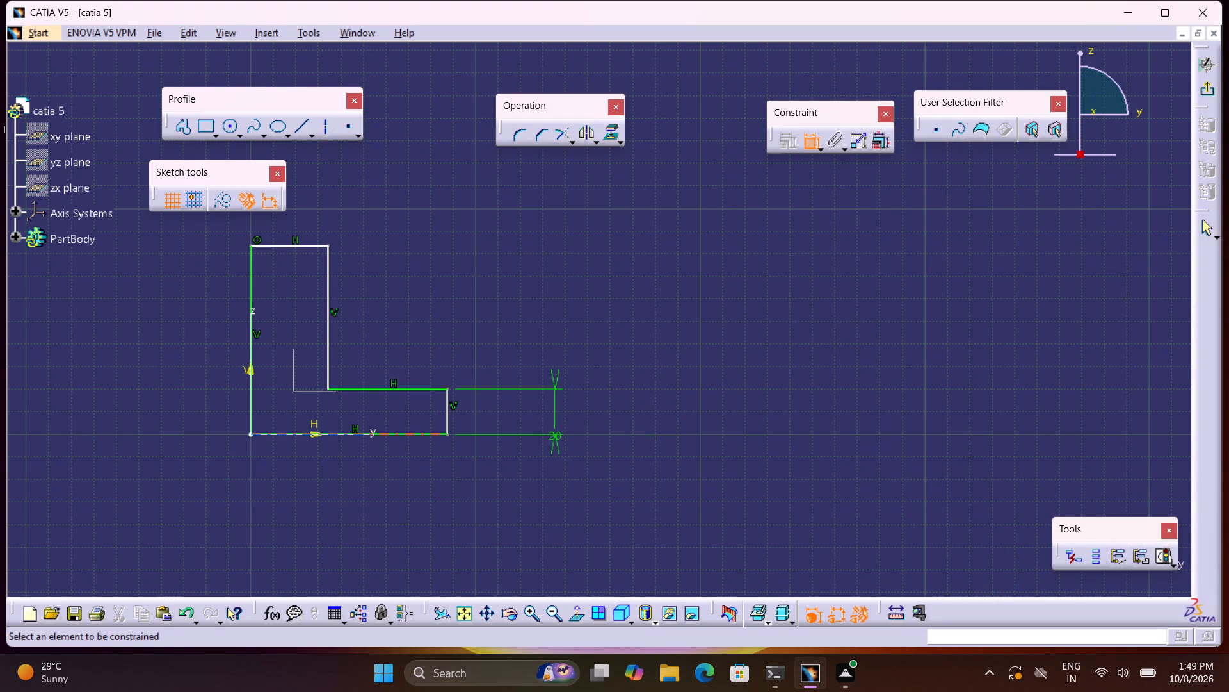
Dimension the profile's bottom edge and set its length to 50 mm.
{"action": "left_click", "coordinate": [412, 432]}
{"action": "left_click", "coordinate": [387, 497]}
{"action": "double_click", "coordinate": [385, 488]}
{"action": "scroll", "coordinate": [383, 490], "scroll_direction": "right", "scroll_amount": 1}
{"action": "key", "text": "5"}
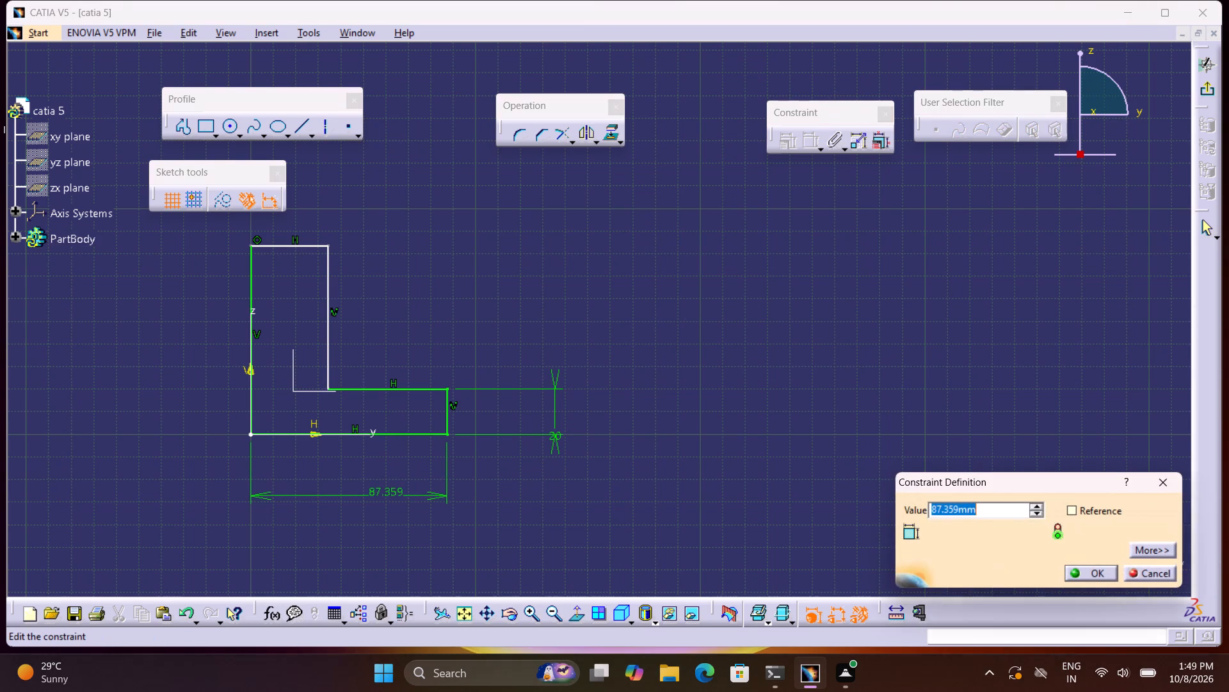
{"action": "key", "text": "0"}
{"action": "key", "text": "Return"}
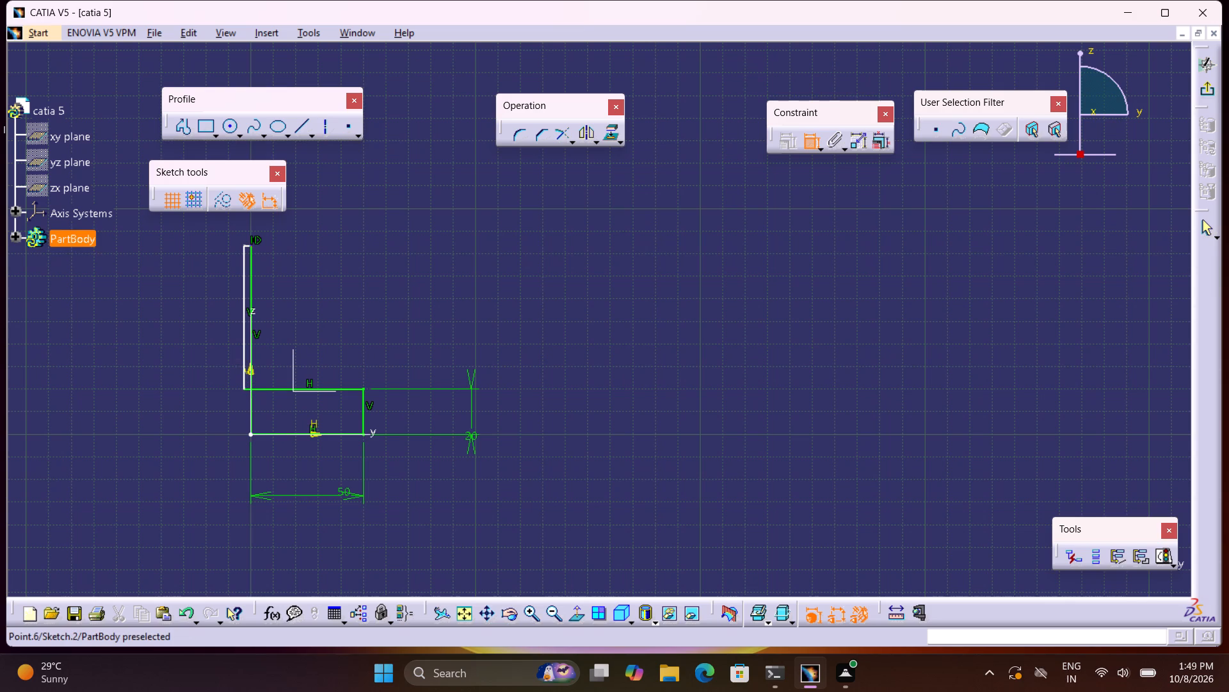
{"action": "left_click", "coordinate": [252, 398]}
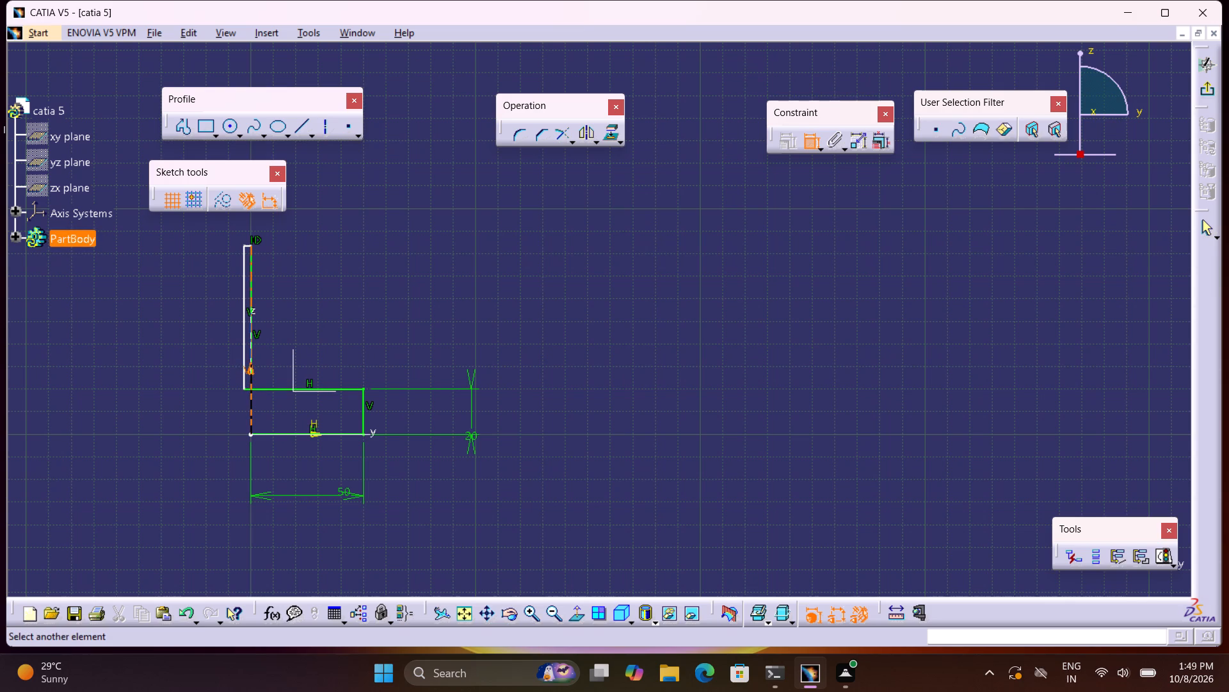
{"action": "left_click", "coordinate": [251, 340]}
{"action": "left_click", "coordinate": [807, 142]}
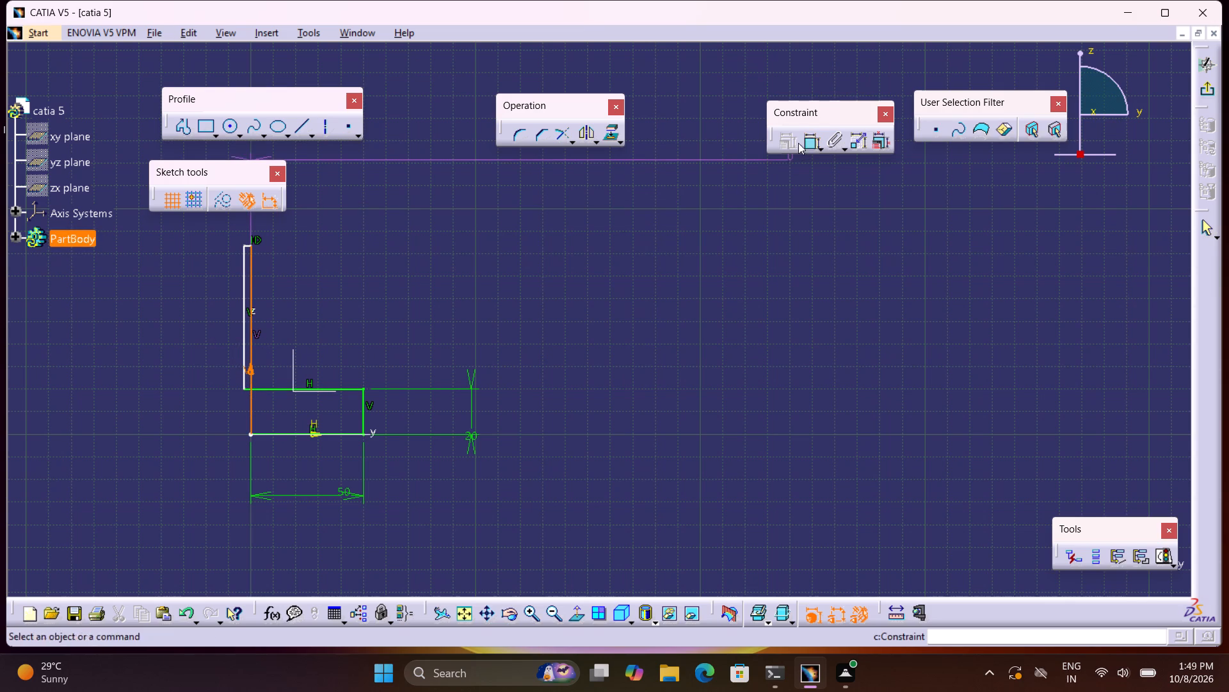
Move the upright's inner vertical line across the V axis to restore the L shape, making the upright about 18 mm wide.
{"action": "left_click_drag", "start_coordinate": [242, 286], "coordinate": [291, 299]}
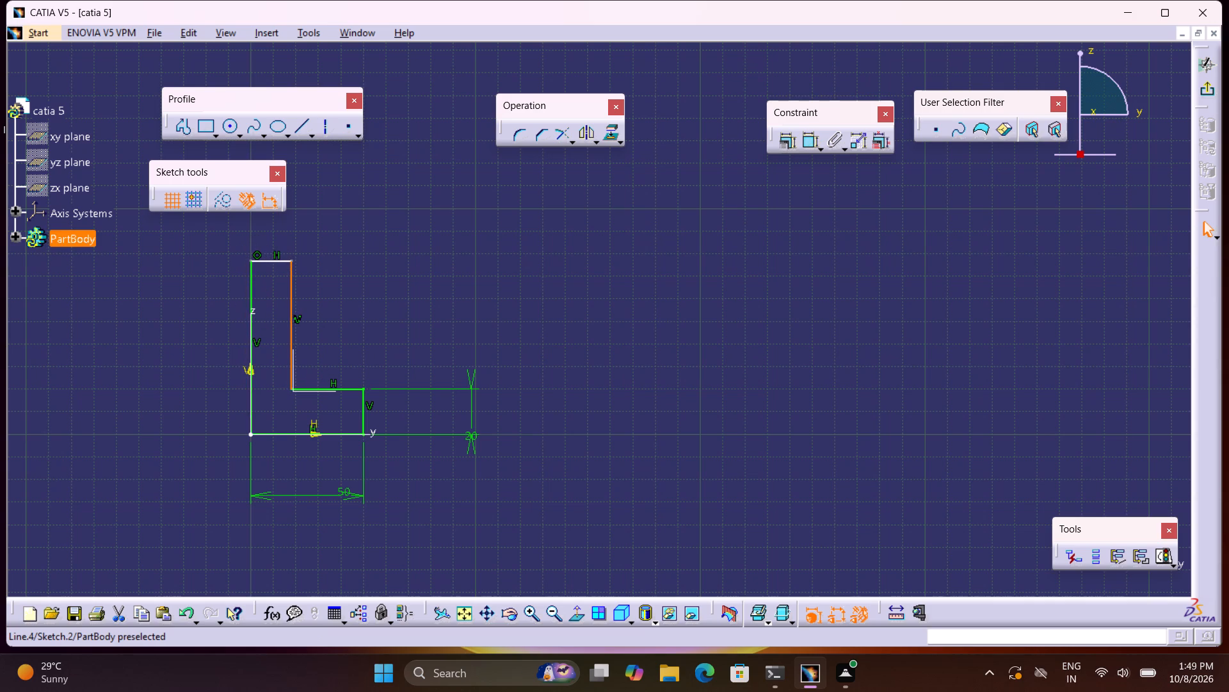
Dimension the upright's inner vertical edge above the foot and set its length to 40 mm.
{"action": "double_click", "coordinate": [811, 139]}
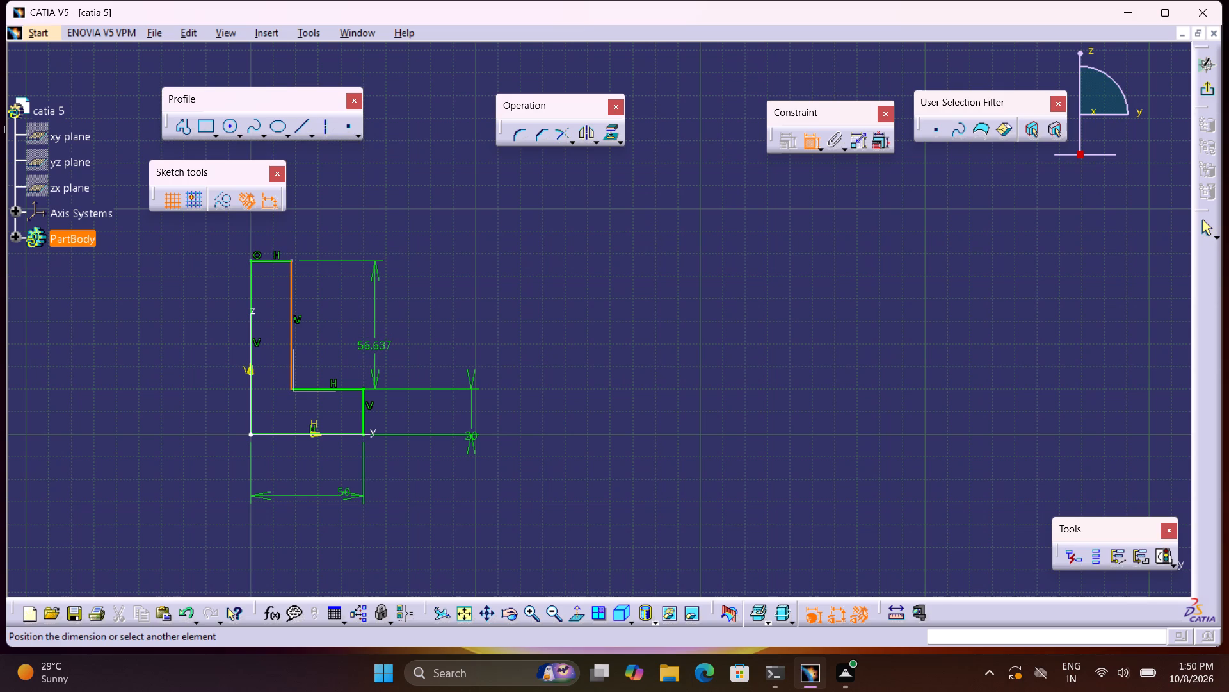
{"action": "left_click", "coordinate": [376, 351]}
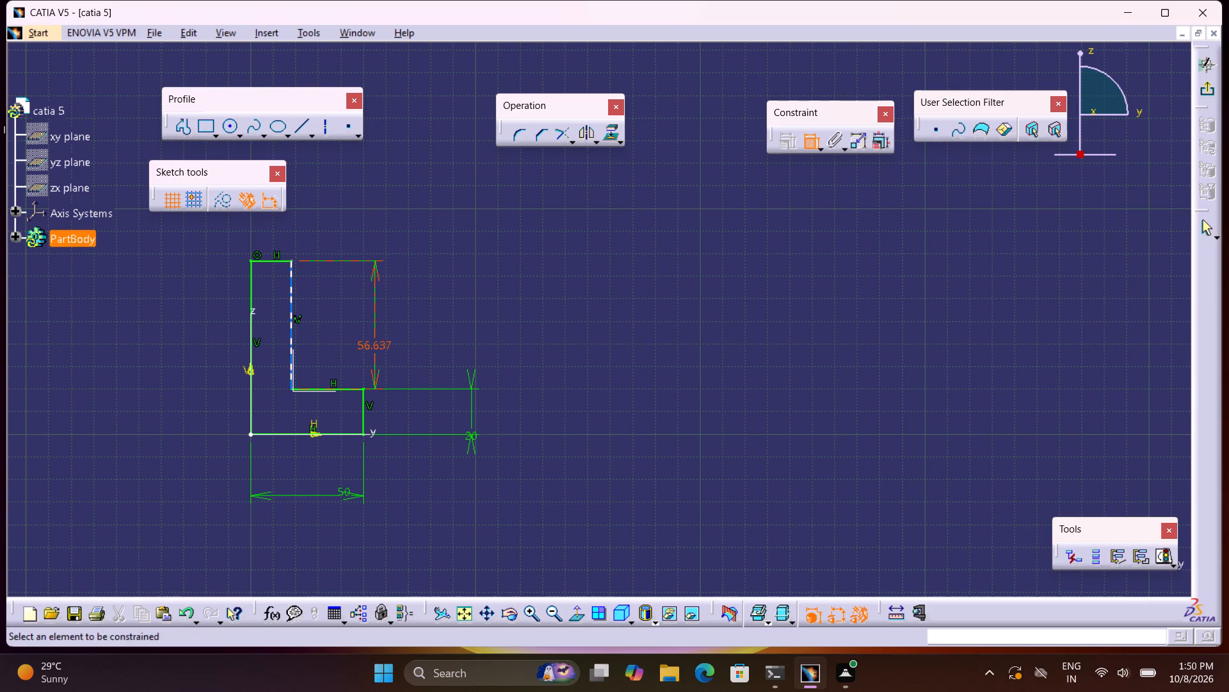
{"action": "double_click", "coordinate": [385, 343]}
{"action": "scroll", "coordinate": [385, 343], "scroll_direction": "right", "scroll_amount": 1}
{"action": "type", "text": "40"}
{"action": "key", "text": "Return"}
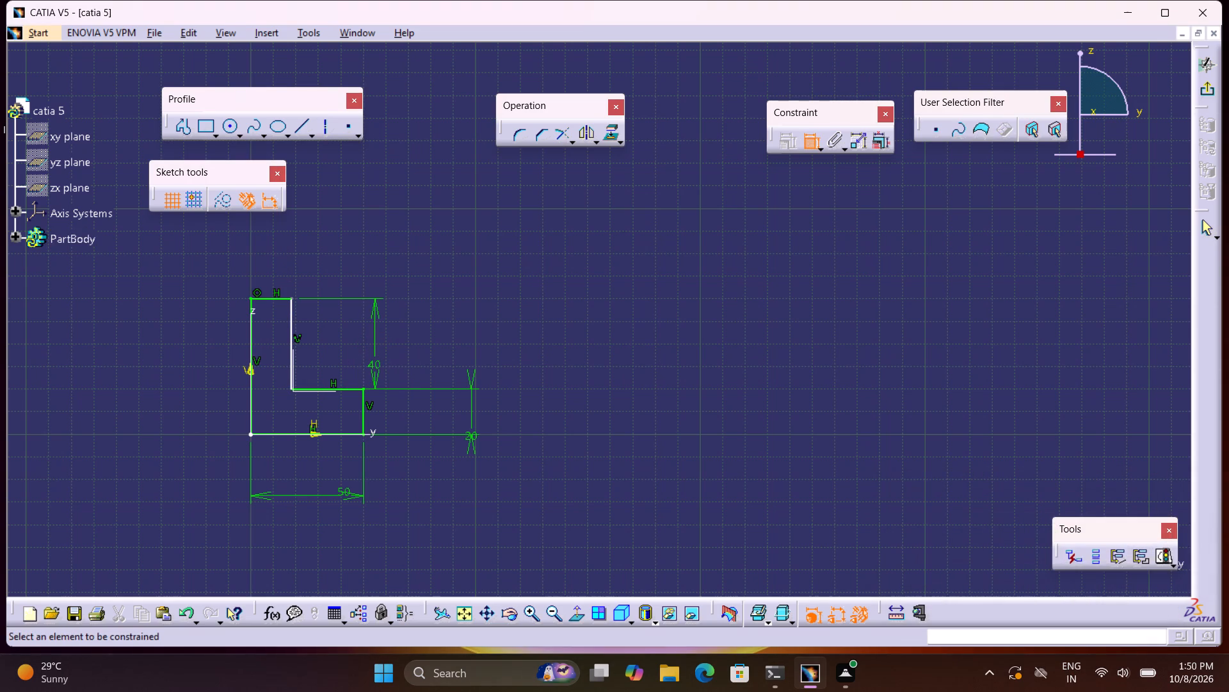
{"action": "left_click", "coordinate": [252, 317]}
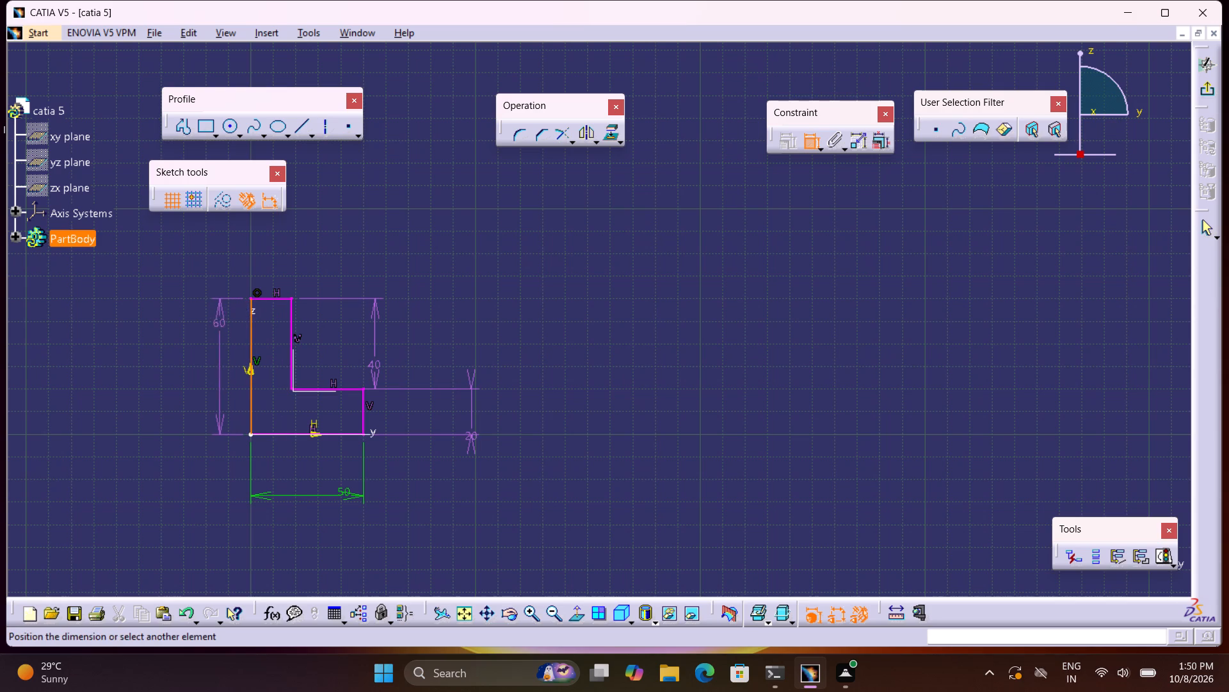
{"action": "left_click", "coordinate": [810, 148]}
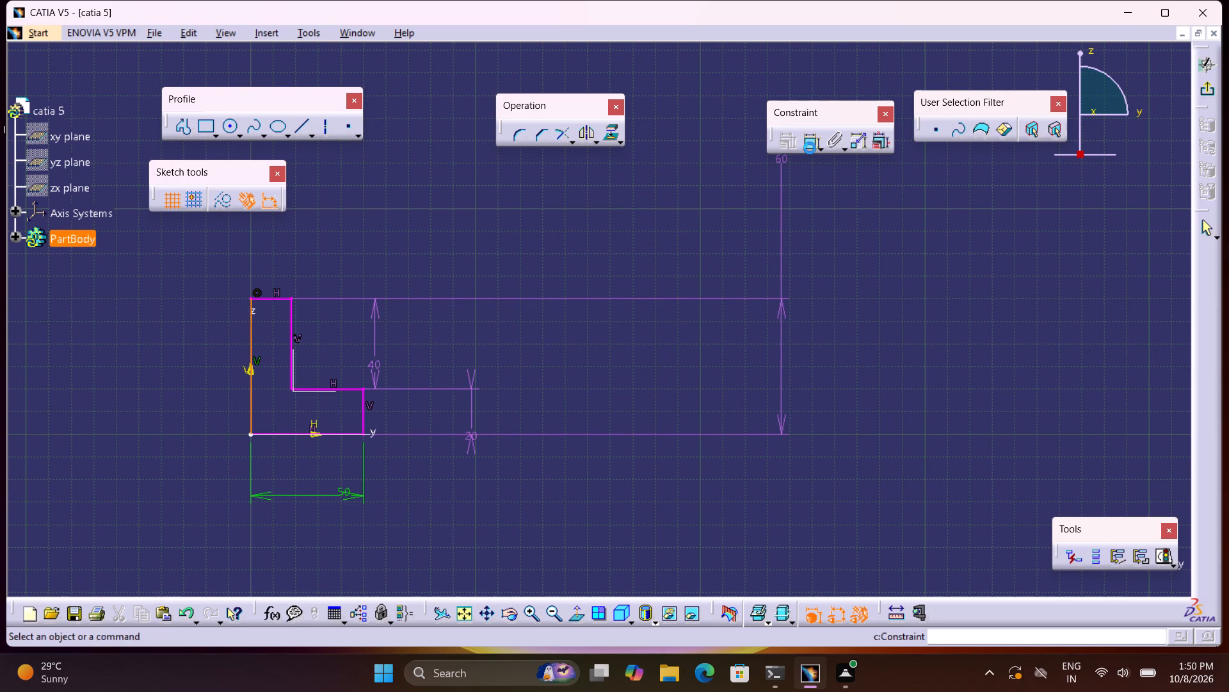
Dimension the top edge of the upright and set its width to 35 mm.
{"action": "double_click", "coordinate": [804, 144]}
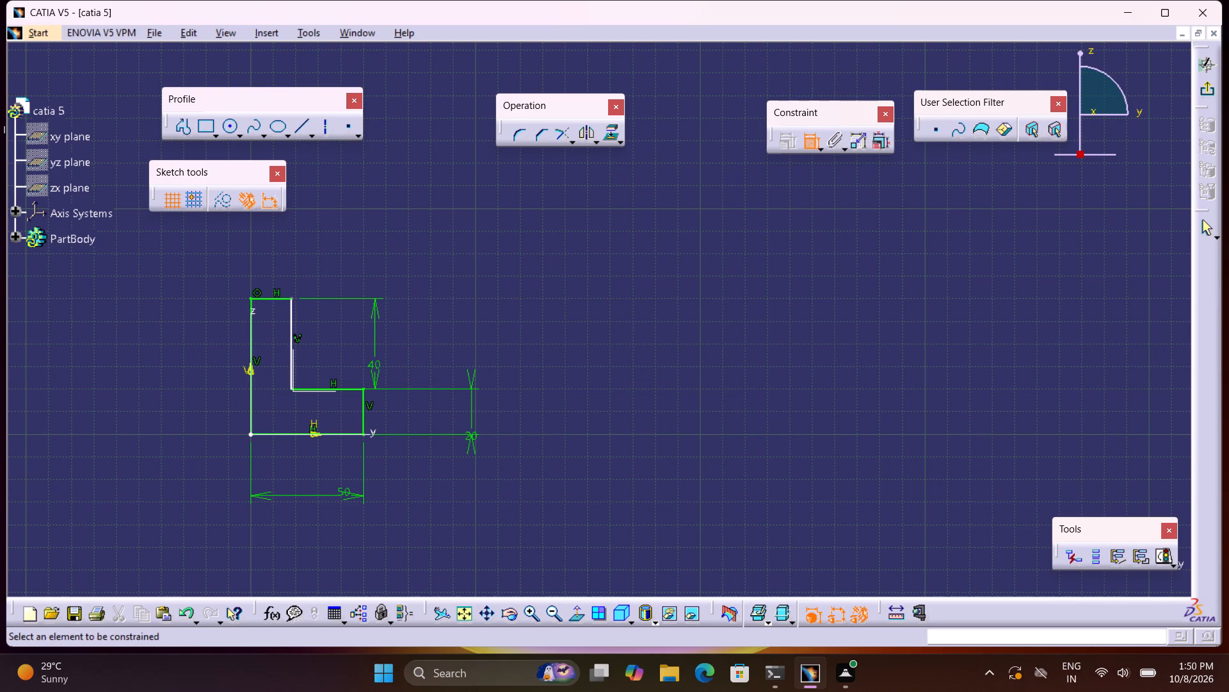
{"action": "left_click", "coordinate": [266, 299]}
{"action": "left_click", "coordinate": [278, 271]}
{"action": "left_click", "coordinate": [285, 263]}
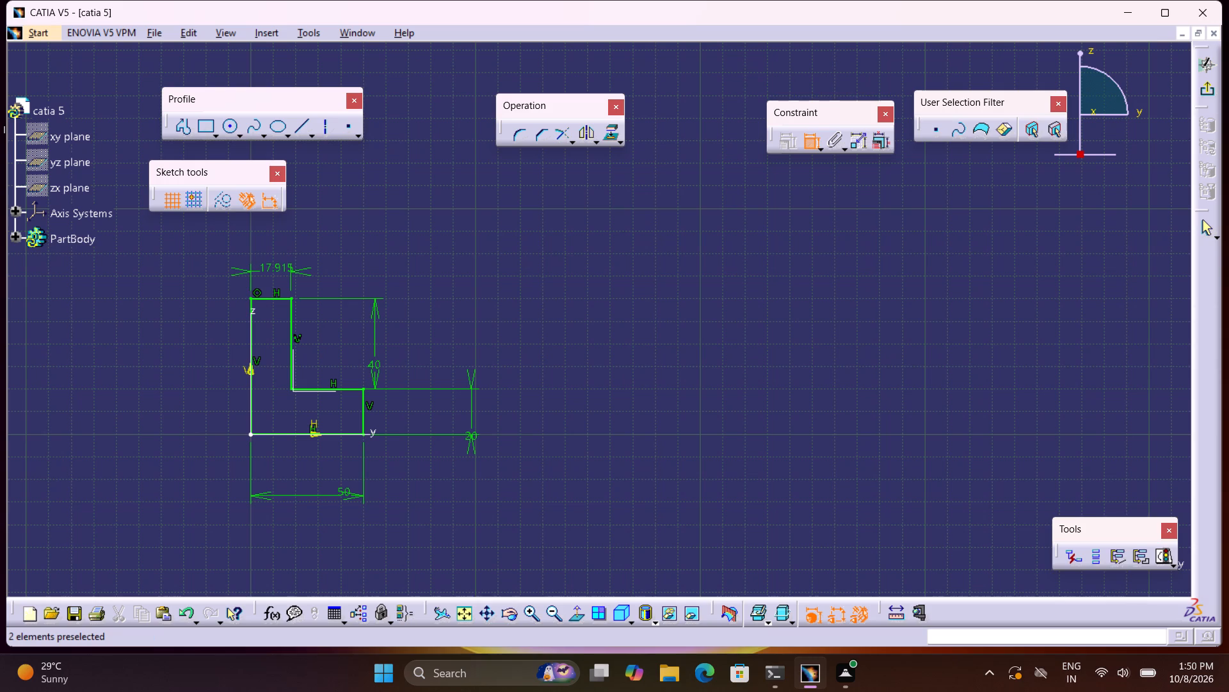
{"action": "left_click", "coordinate": [285, 264]}
{"action": "key", "text": "3"}
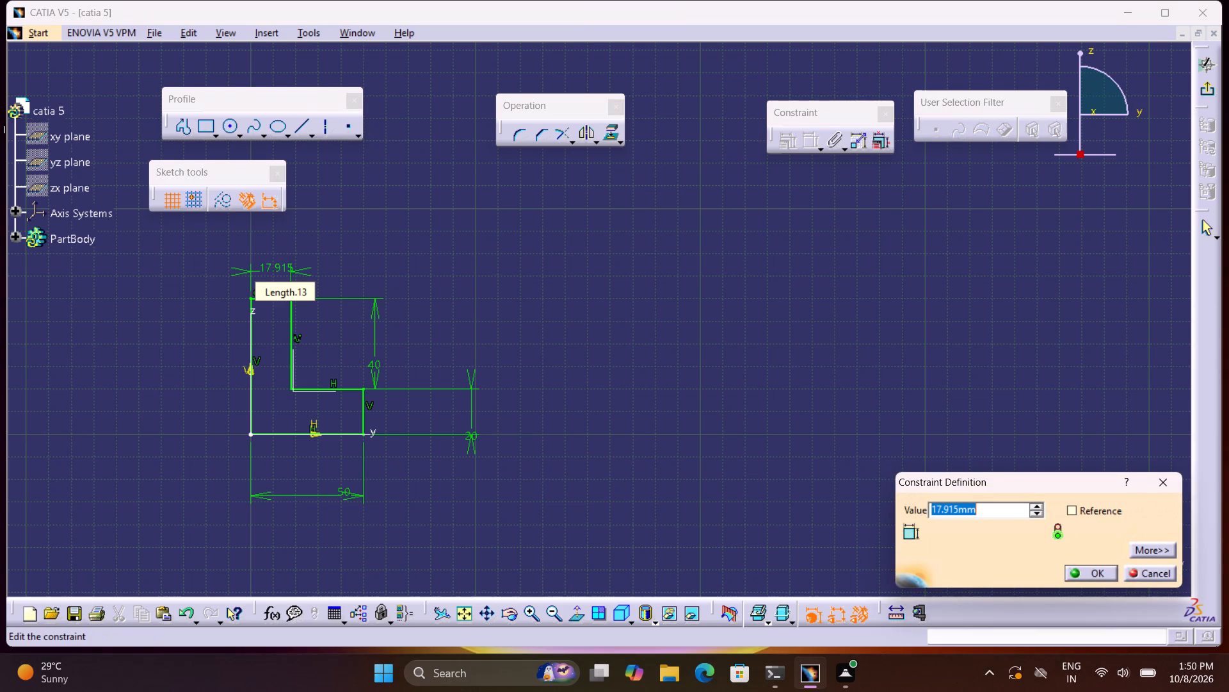
{"action": "key", "text": "5"}
{"action": "key", "text": "Return"}
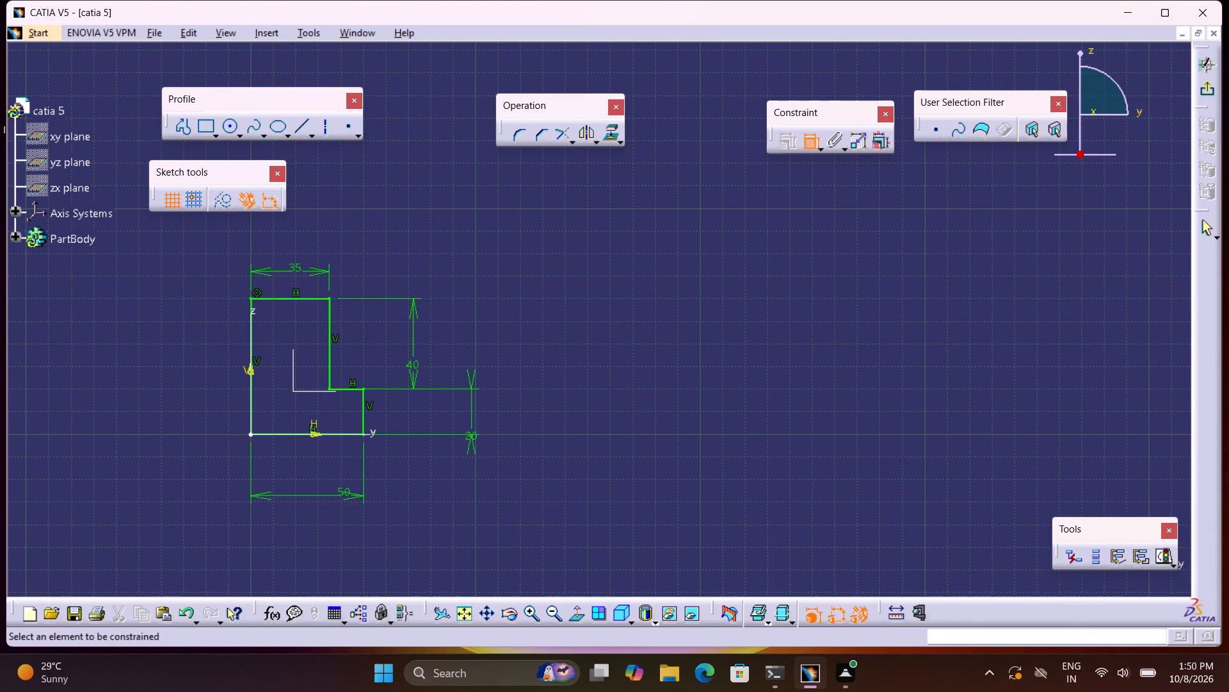
{"action": "left_click", "coordinate": [357, 390]}
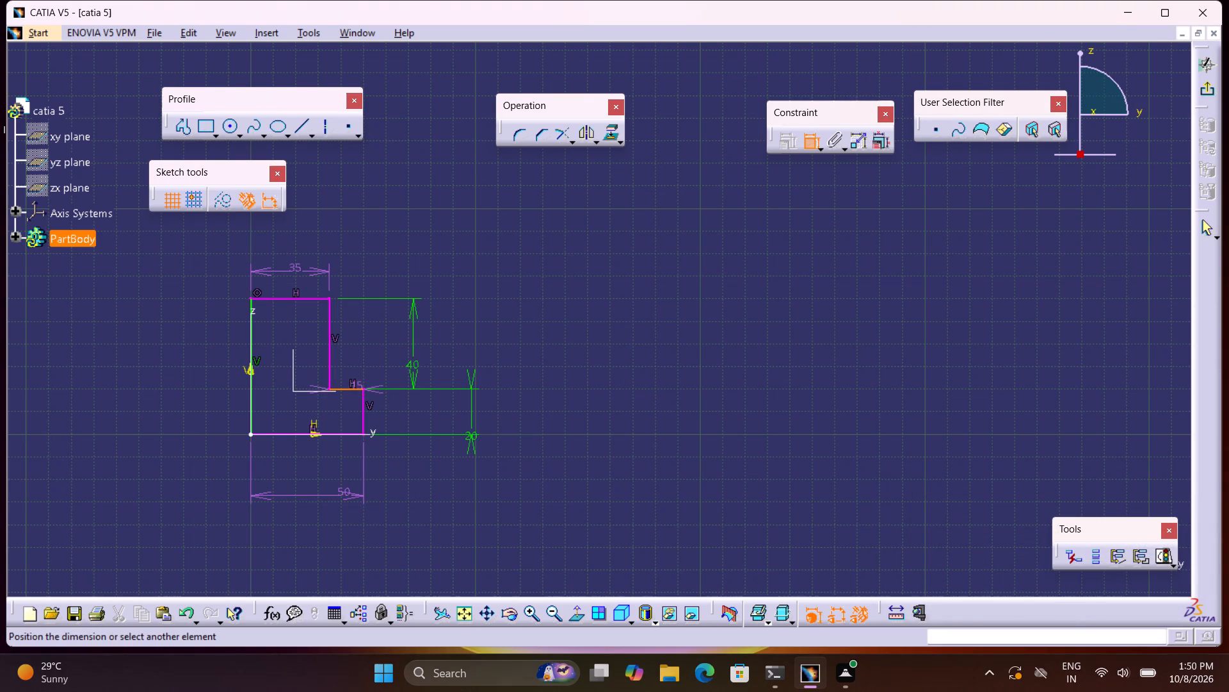
{"action": "left_click", "coordinate": [809, 142]}
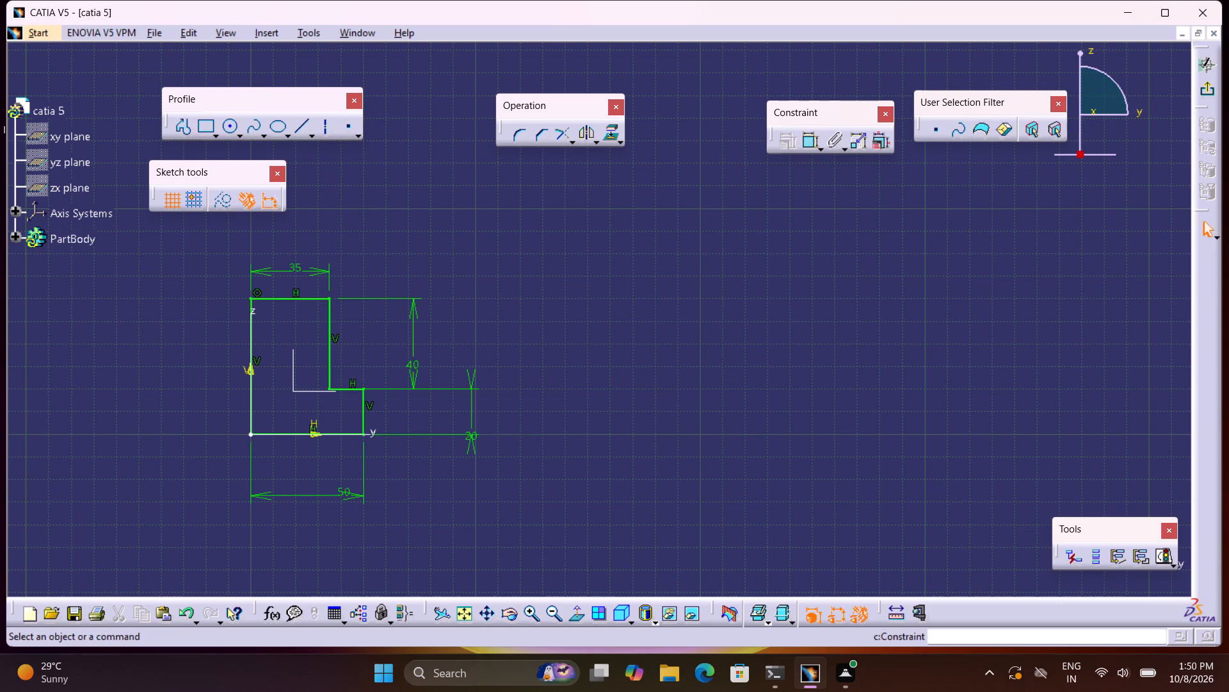
Exit the sketch and pad the L-profile with a length of 35 mm and mirrored extent.
{"action": "left_click", "coordinate": [1203, 92]}
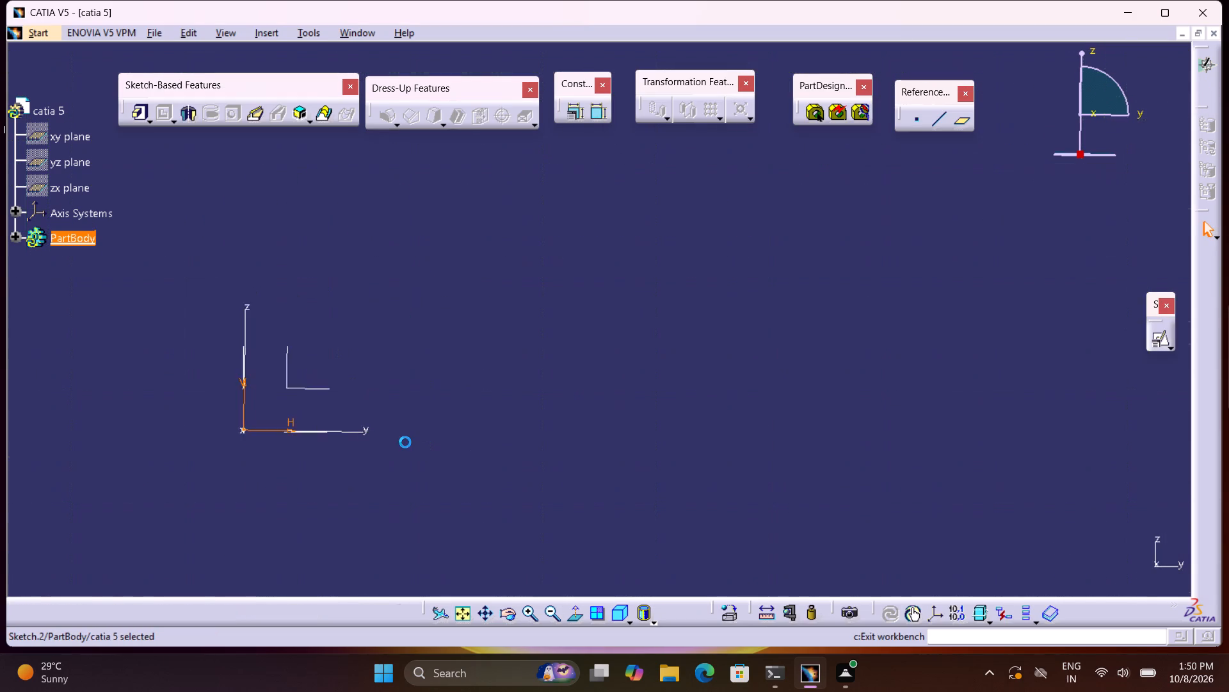
{"action": "left_click_drag", "start_coordinate": [495, 313], "coordinate": [492, 374]}
{"action": "middle_click_drag", "start_coordinate": [519, 381], "coordinate": [514, 405]}
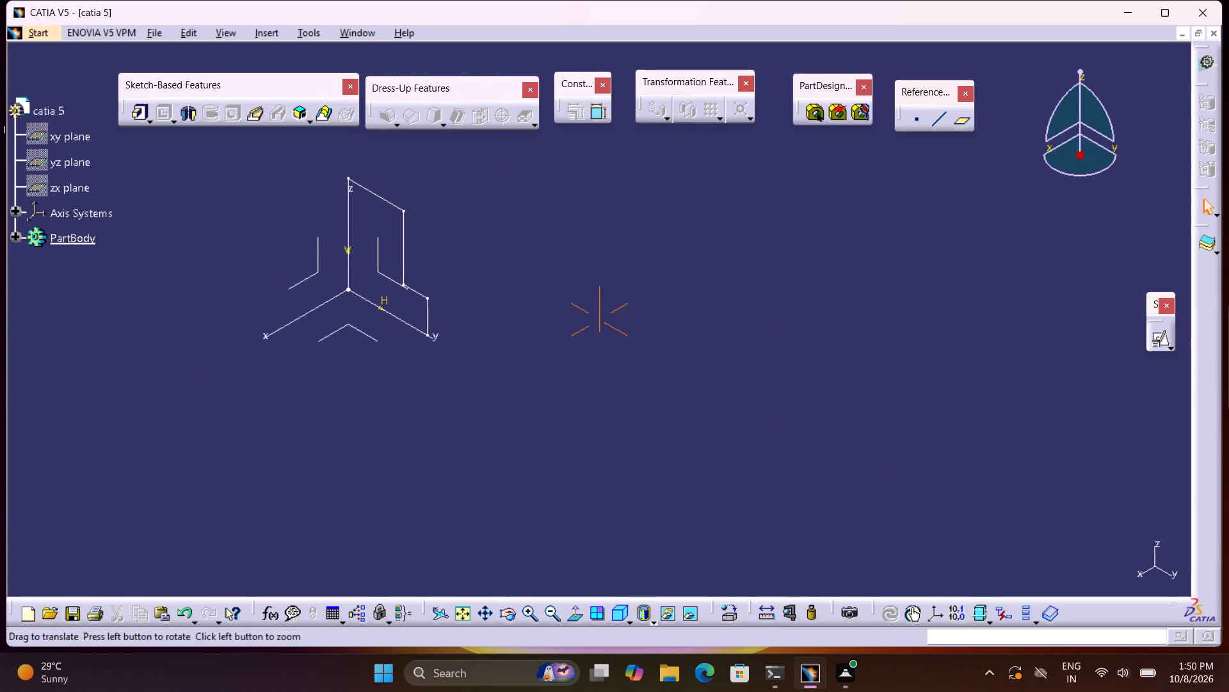
{"action": "middle_click_drag", "start_coordinate": [514, 405], "coordinate": [513, 411]}
{"action": "scroll", "coordinate": [513, 411], "scroll_direction": "up", "scroll_amount": 1}
{"action": "left_click", "coordinate": [139, 115]}
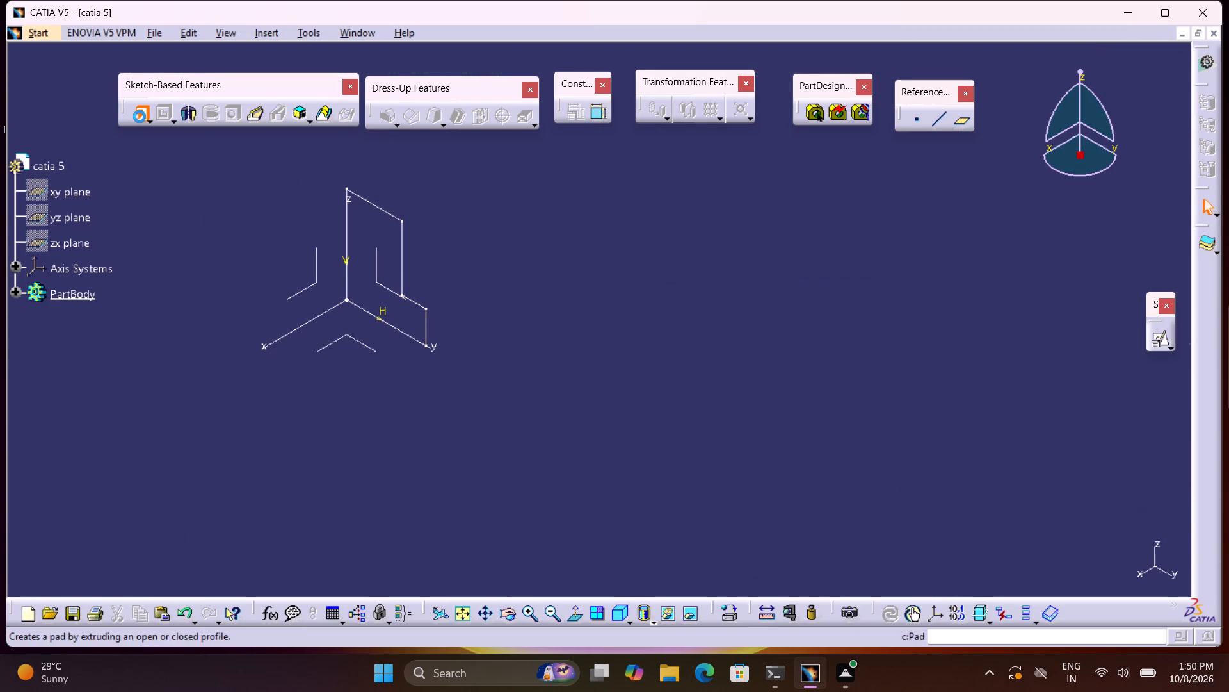
{"action": "left_click", "coordinate": [403, 243]}
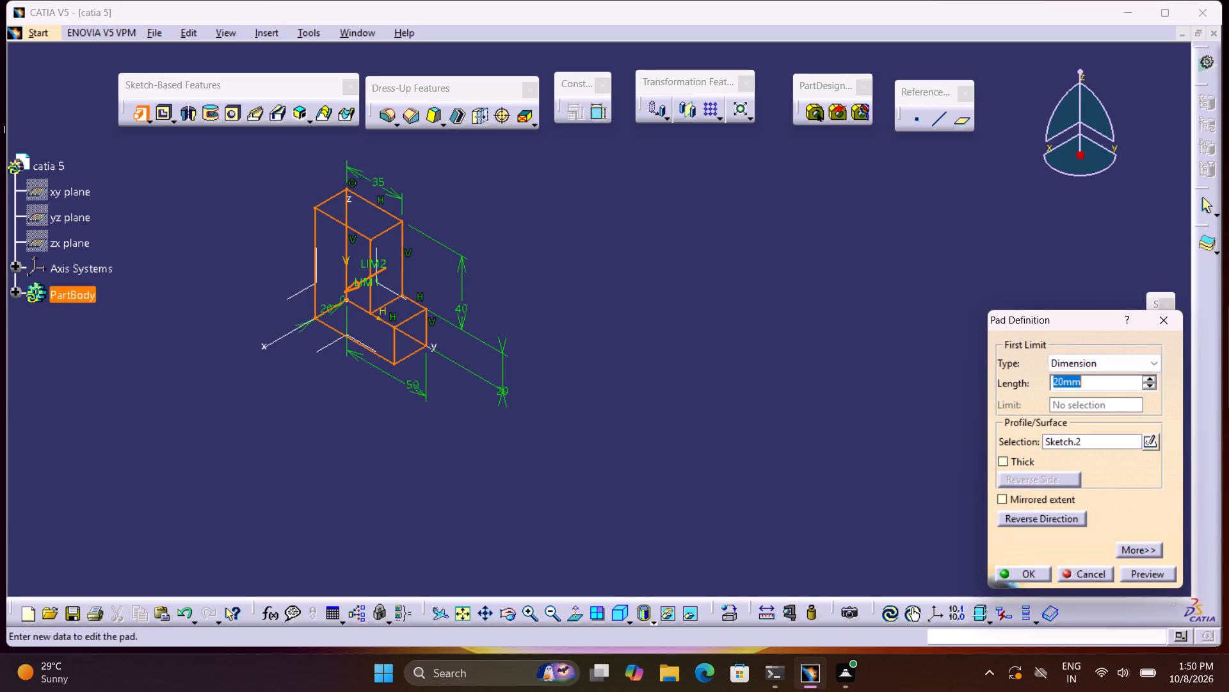
{"action": "left_click", "coordinate": [1018, 498]}
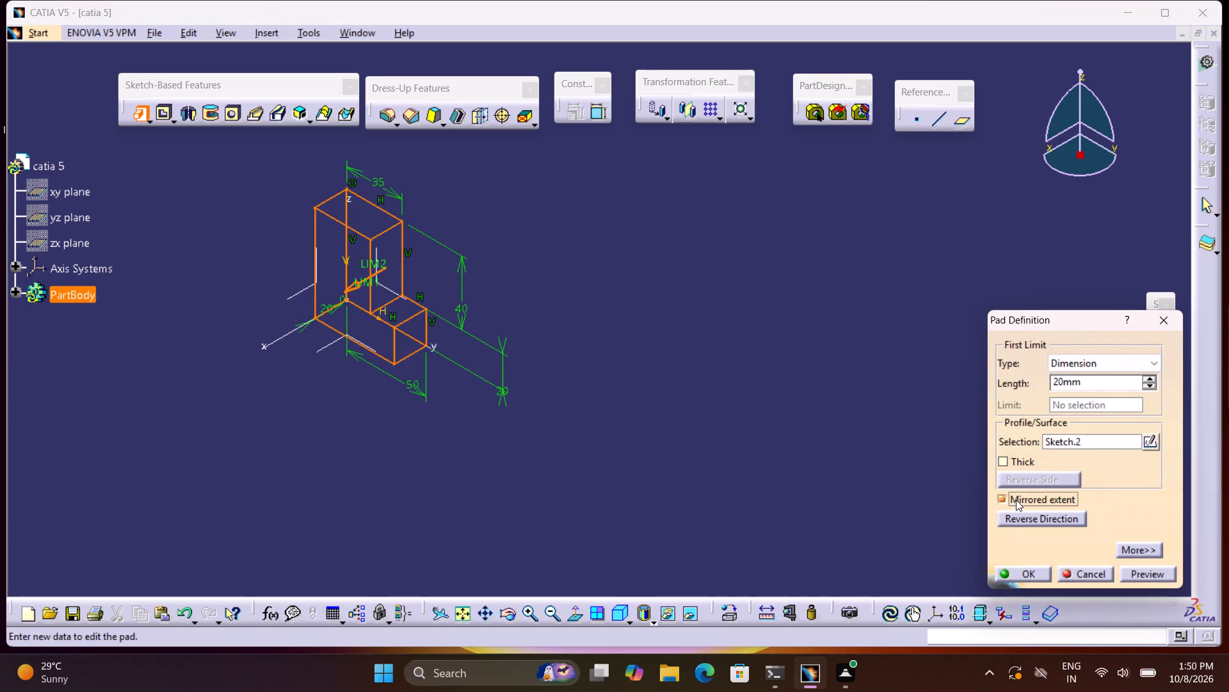
{"action": "left_click_drag", "start_coordinate": [1086, 380], "coordinate": [1049, 377]}
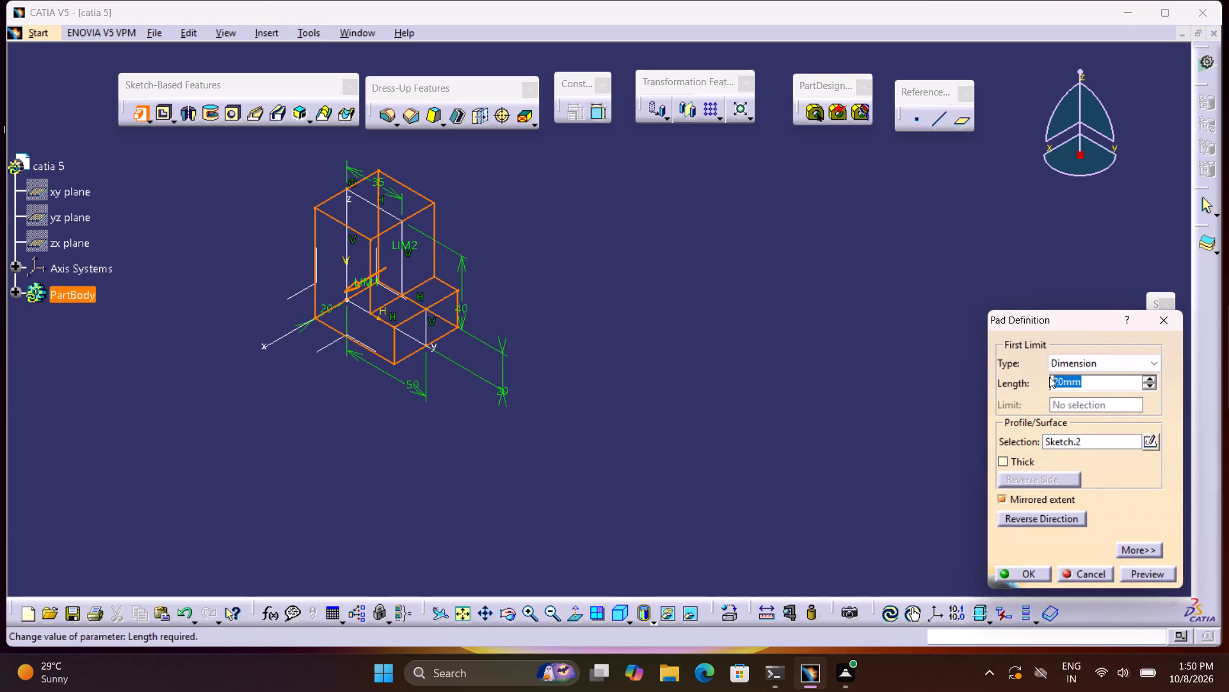
{"action": "type", "text": "35"}
{"action": "key", "text": "Return"}
{"action": "left_click", "coordinate": [901, 399]}
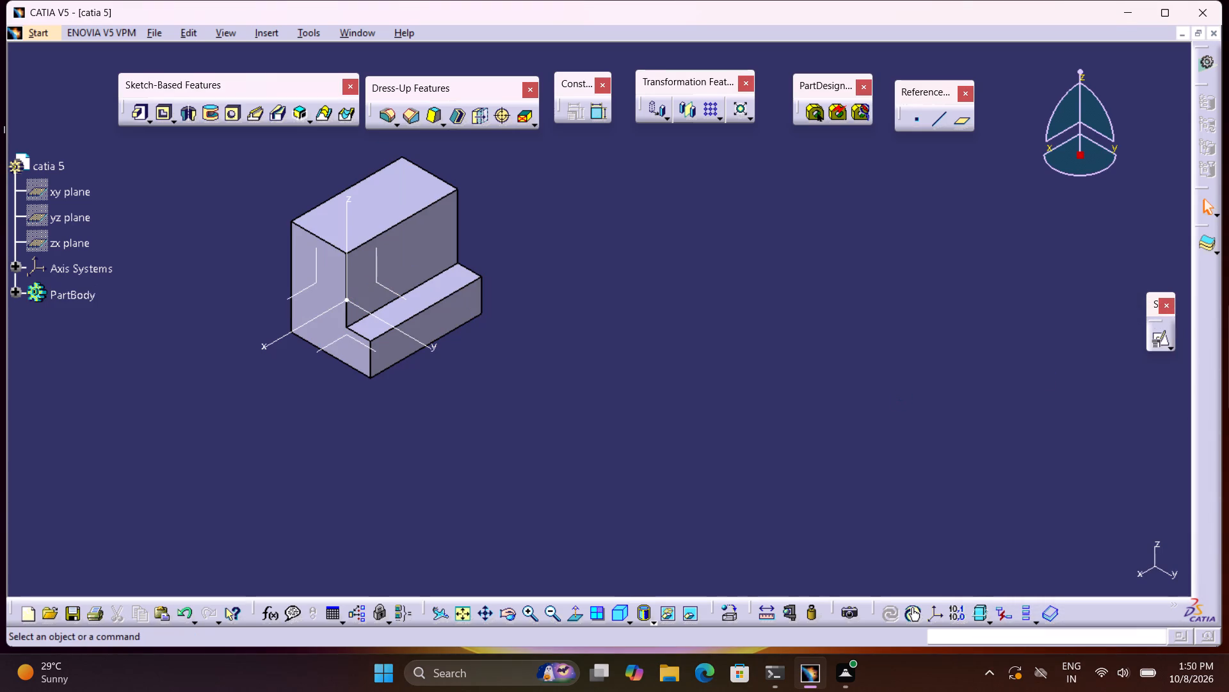
Create a positioned sketch on the upright's vertical face above the foot, with implicit origin and orientation.
{"action": "middle_click_drag", "start_coordinate": [712, 351], "coordinate": [725, 402]}
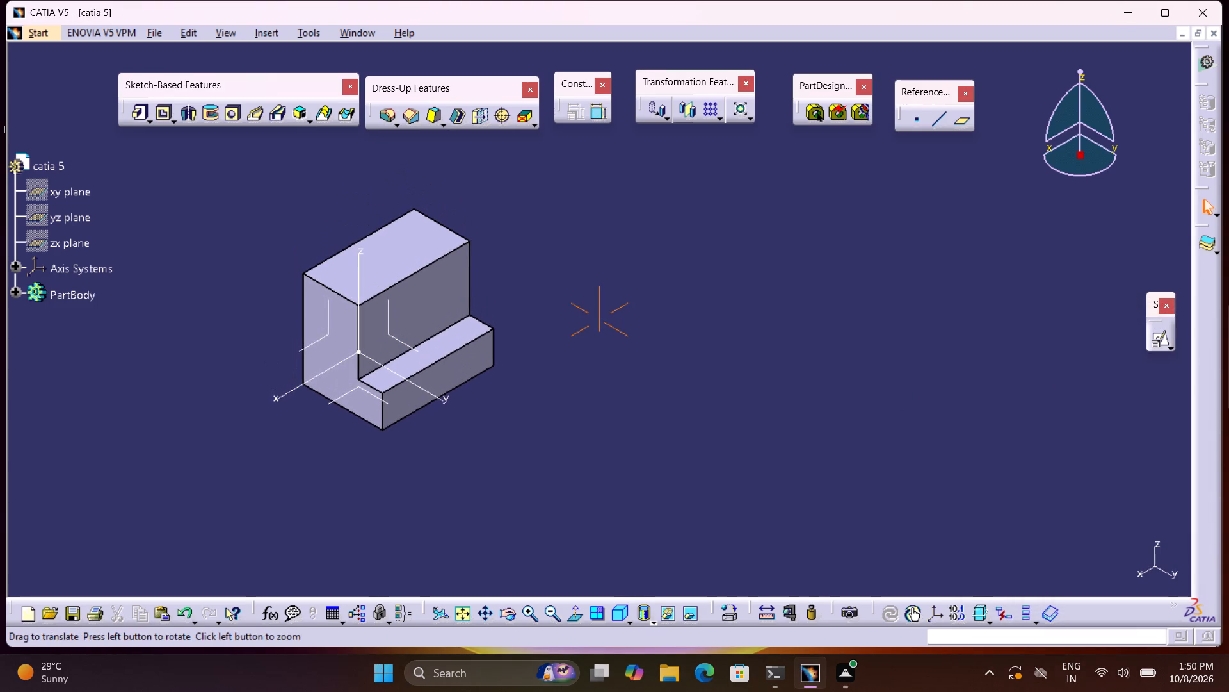
{"action": "left_click", "coordinate": [1152, 341]}
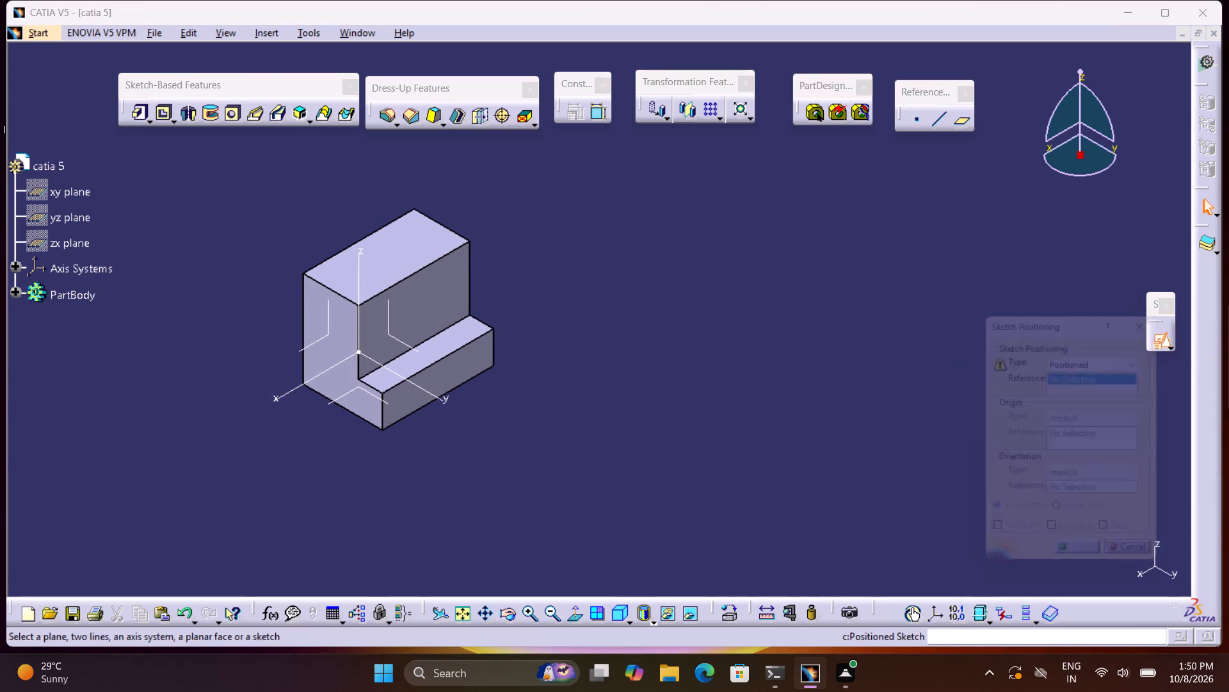
{"action": "left_click", "coordinate": [420, 308]}
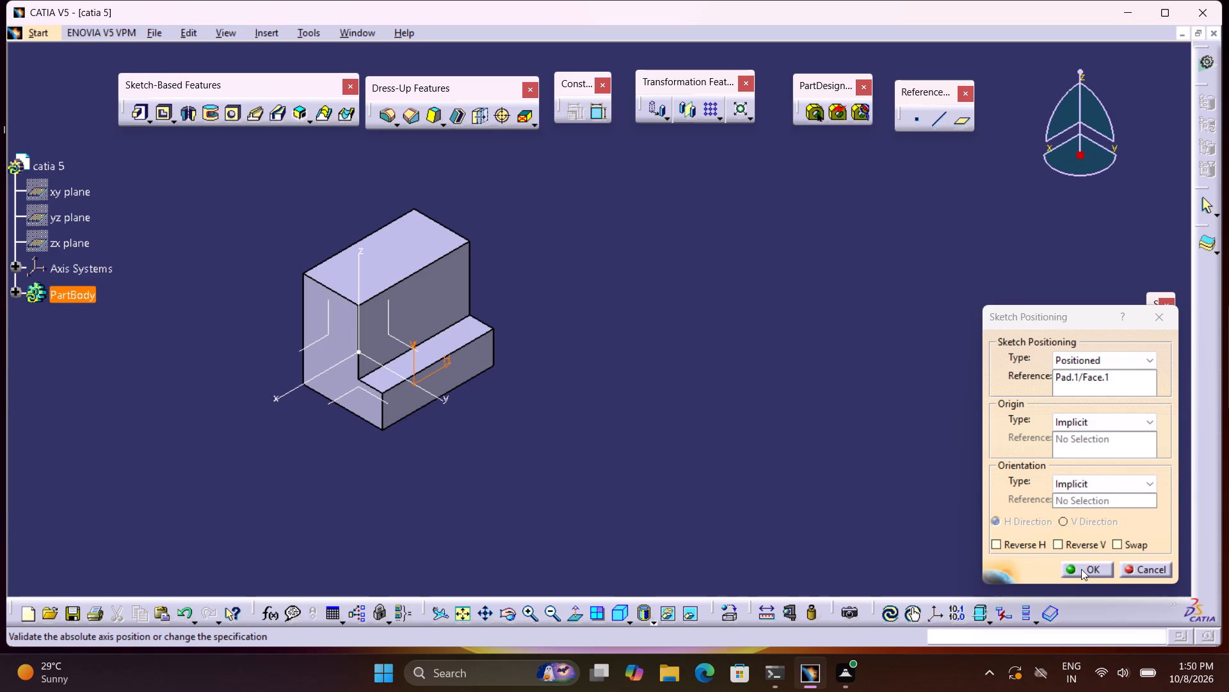
{"action": "left_click", "coordinate": [1081, 569]}
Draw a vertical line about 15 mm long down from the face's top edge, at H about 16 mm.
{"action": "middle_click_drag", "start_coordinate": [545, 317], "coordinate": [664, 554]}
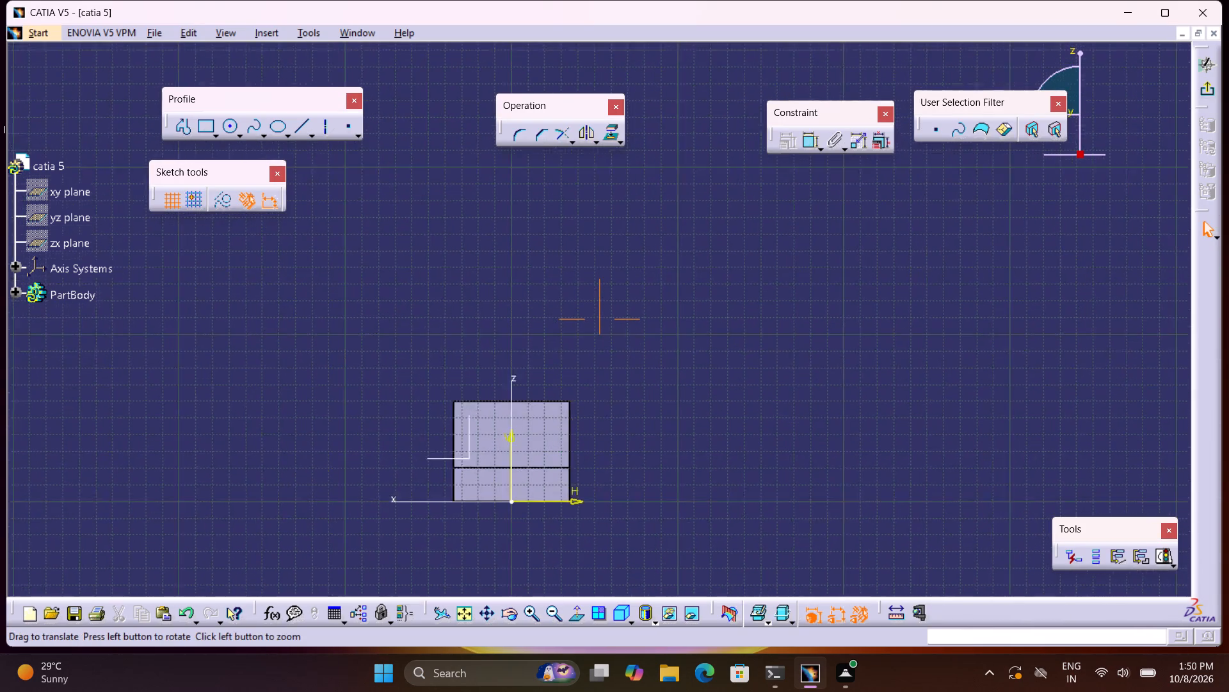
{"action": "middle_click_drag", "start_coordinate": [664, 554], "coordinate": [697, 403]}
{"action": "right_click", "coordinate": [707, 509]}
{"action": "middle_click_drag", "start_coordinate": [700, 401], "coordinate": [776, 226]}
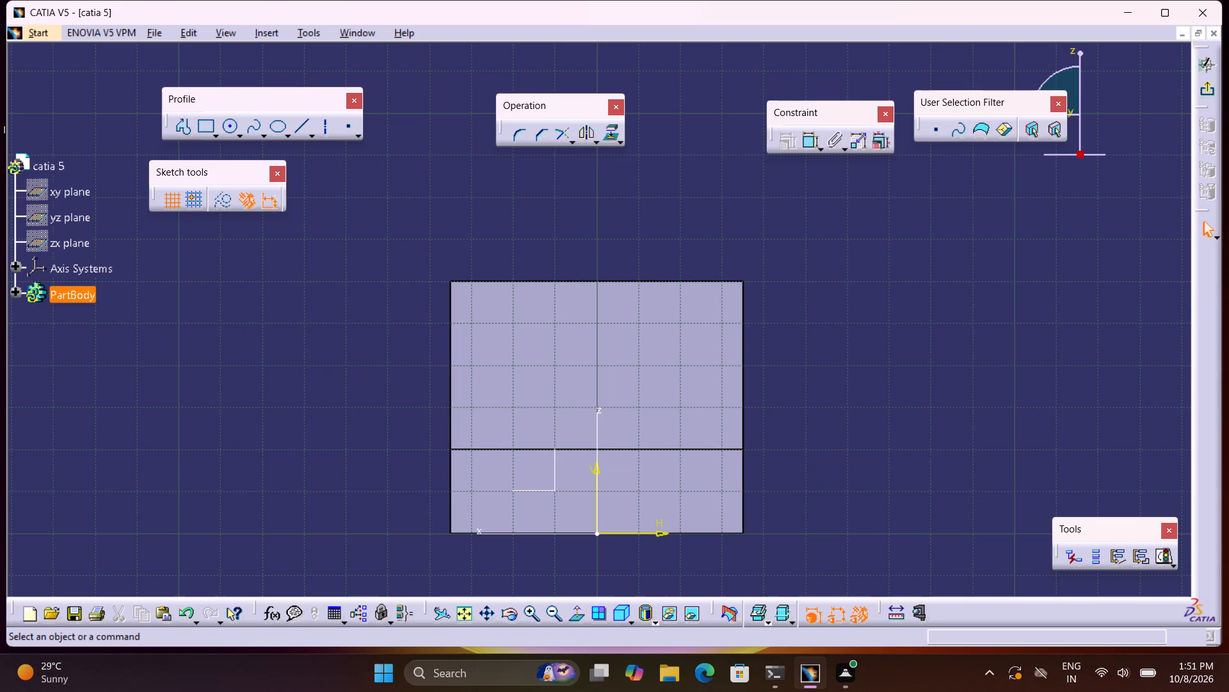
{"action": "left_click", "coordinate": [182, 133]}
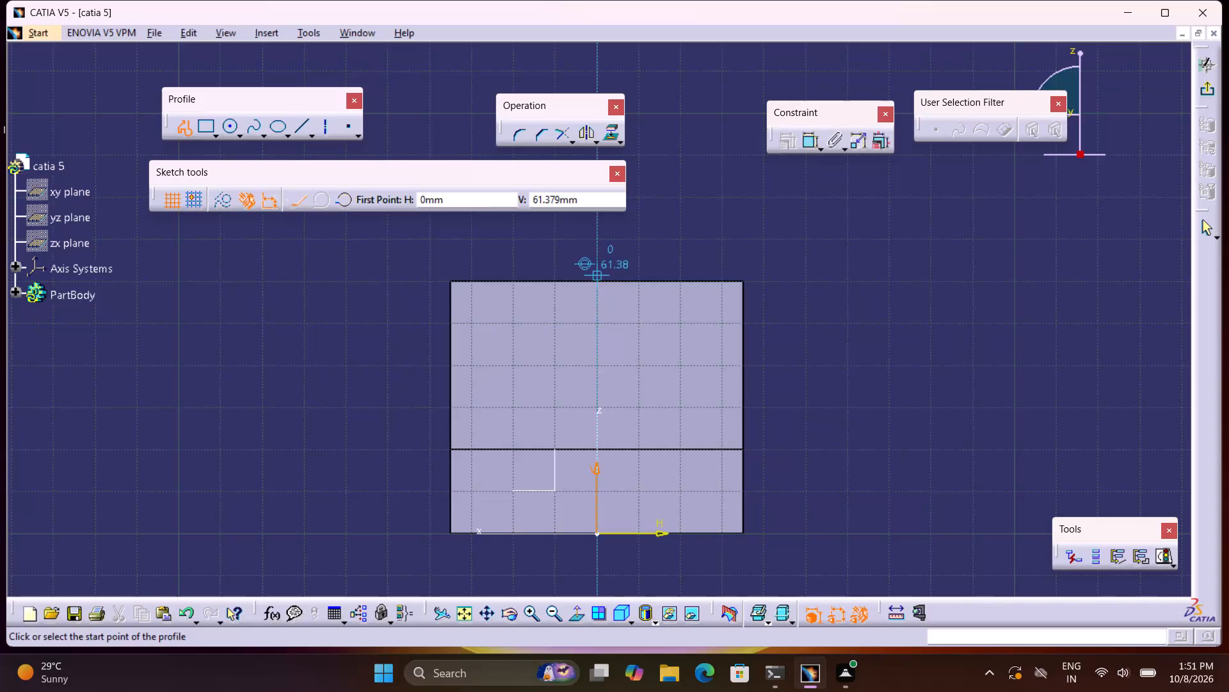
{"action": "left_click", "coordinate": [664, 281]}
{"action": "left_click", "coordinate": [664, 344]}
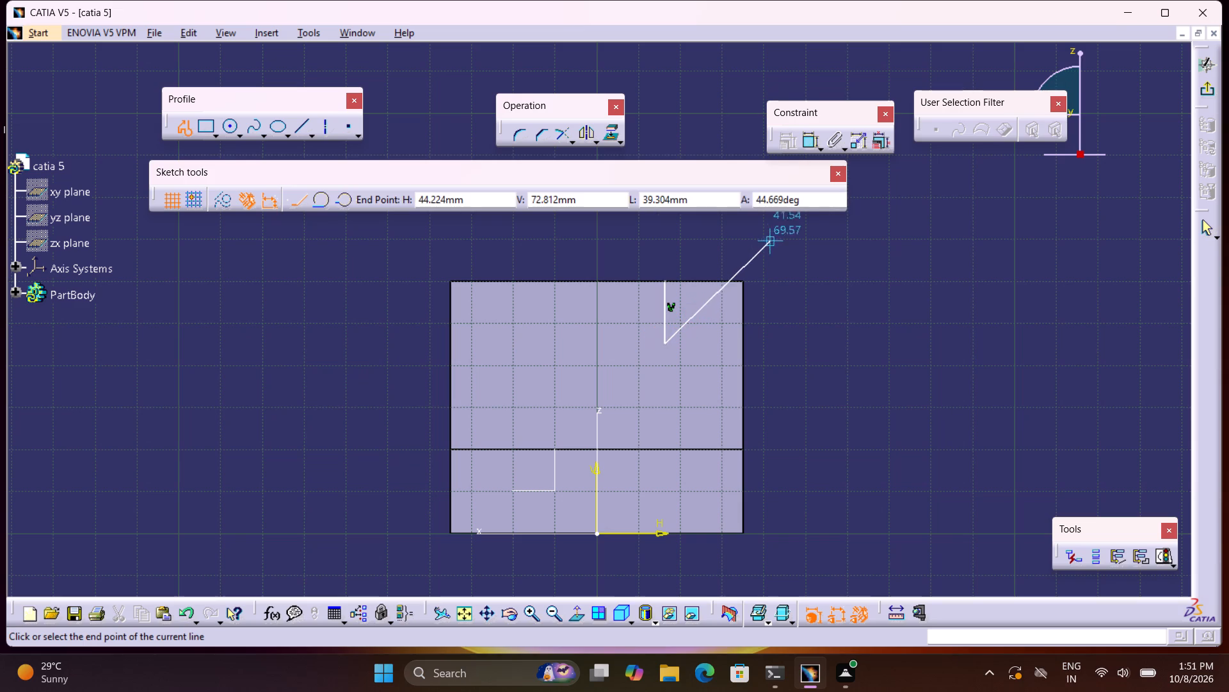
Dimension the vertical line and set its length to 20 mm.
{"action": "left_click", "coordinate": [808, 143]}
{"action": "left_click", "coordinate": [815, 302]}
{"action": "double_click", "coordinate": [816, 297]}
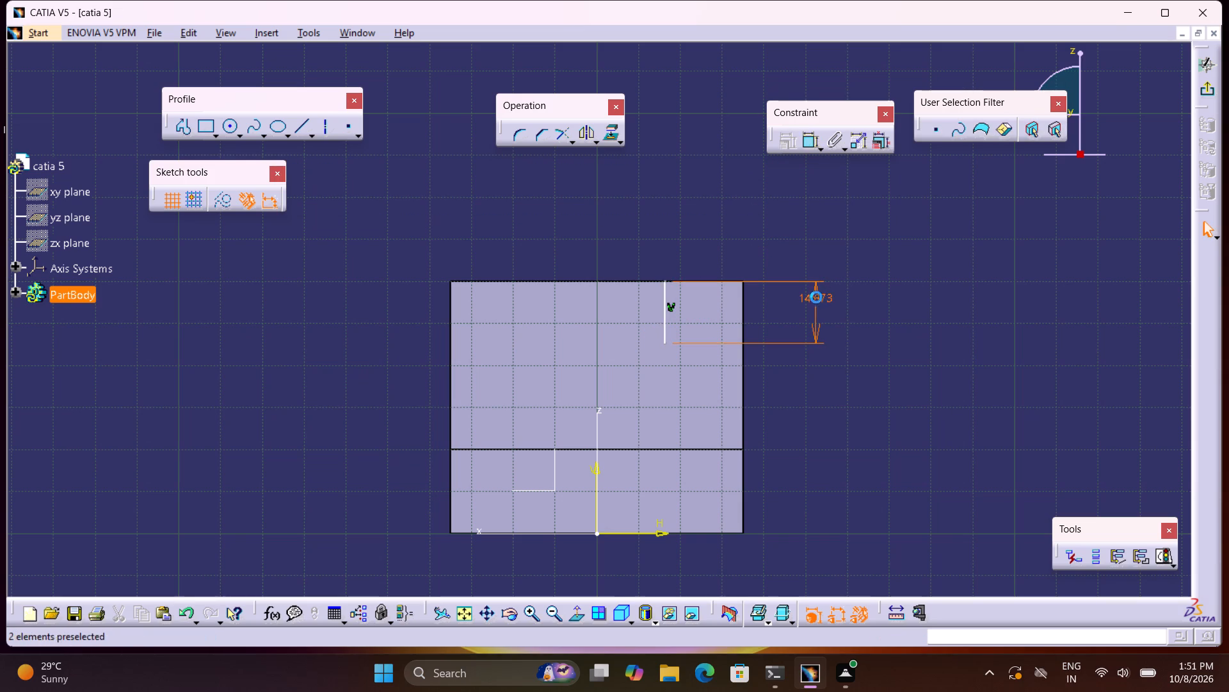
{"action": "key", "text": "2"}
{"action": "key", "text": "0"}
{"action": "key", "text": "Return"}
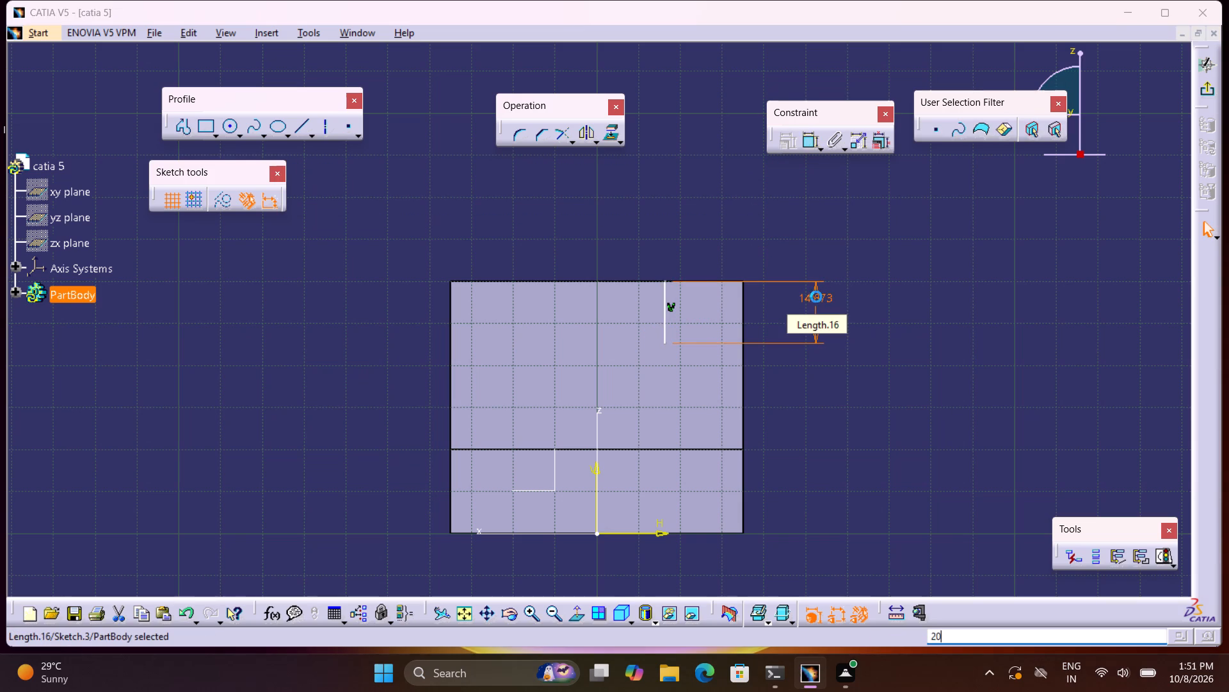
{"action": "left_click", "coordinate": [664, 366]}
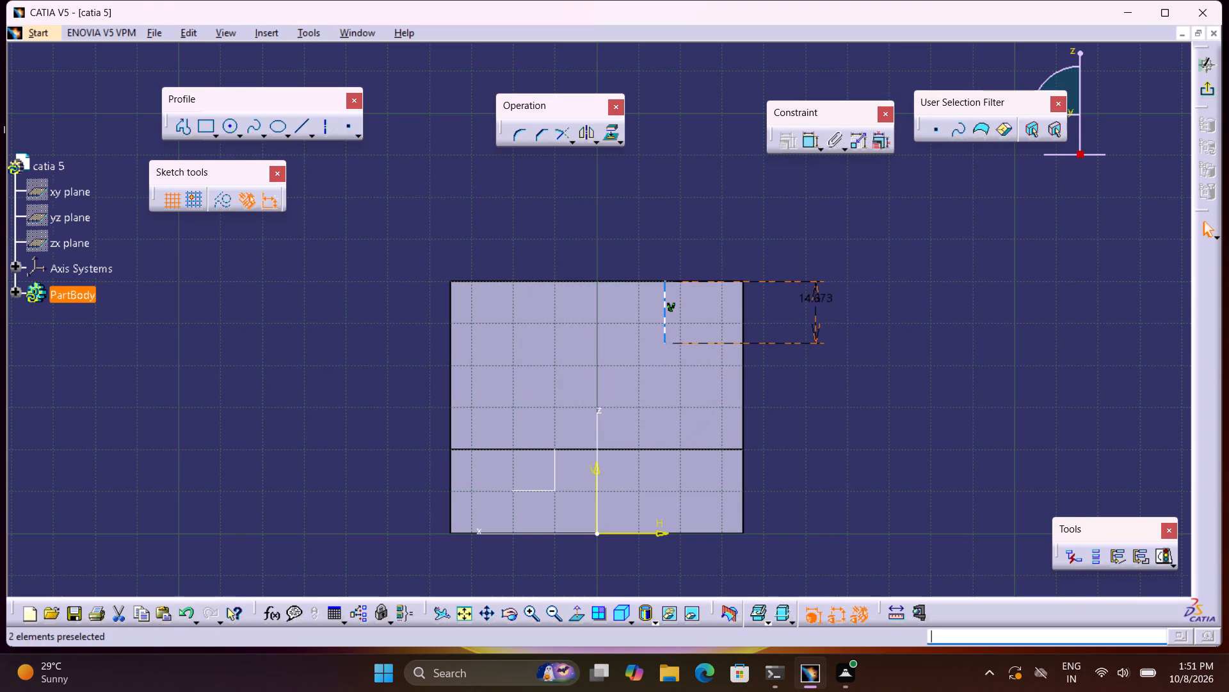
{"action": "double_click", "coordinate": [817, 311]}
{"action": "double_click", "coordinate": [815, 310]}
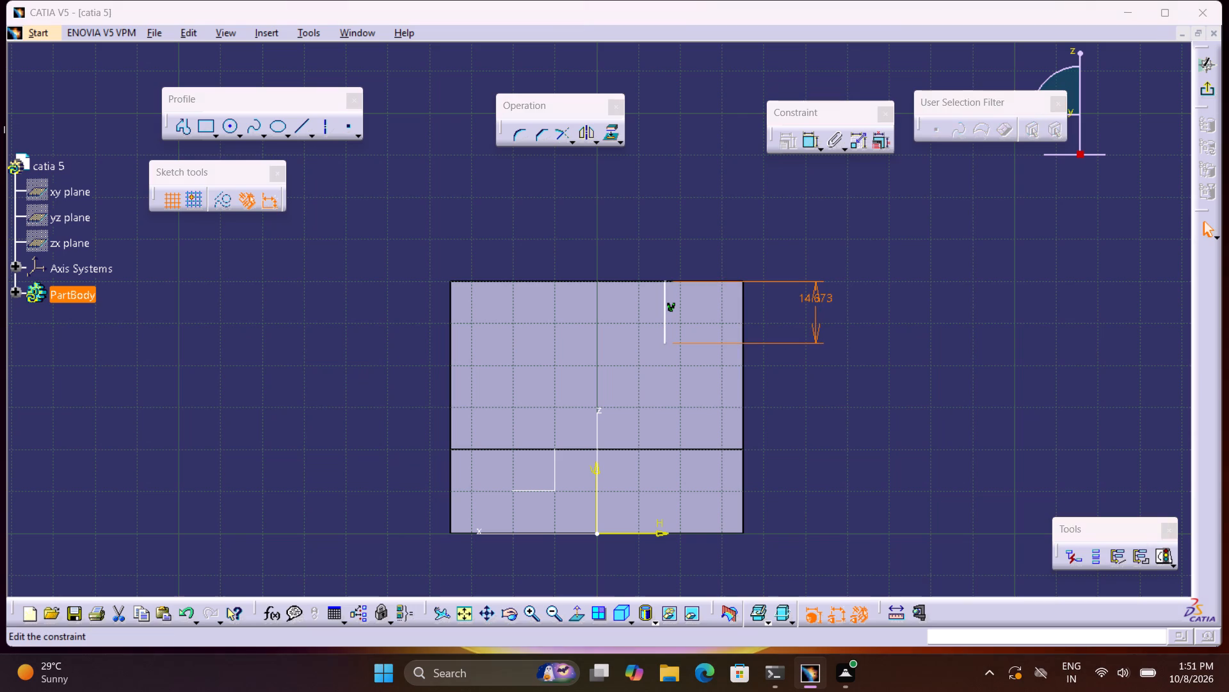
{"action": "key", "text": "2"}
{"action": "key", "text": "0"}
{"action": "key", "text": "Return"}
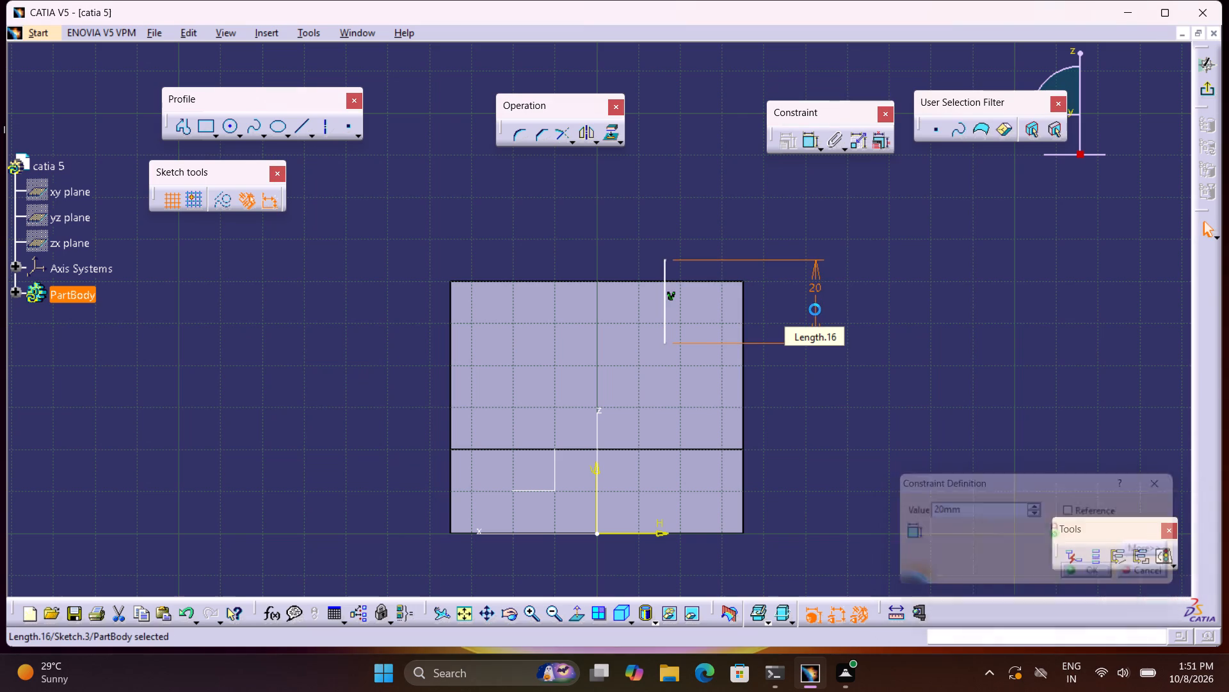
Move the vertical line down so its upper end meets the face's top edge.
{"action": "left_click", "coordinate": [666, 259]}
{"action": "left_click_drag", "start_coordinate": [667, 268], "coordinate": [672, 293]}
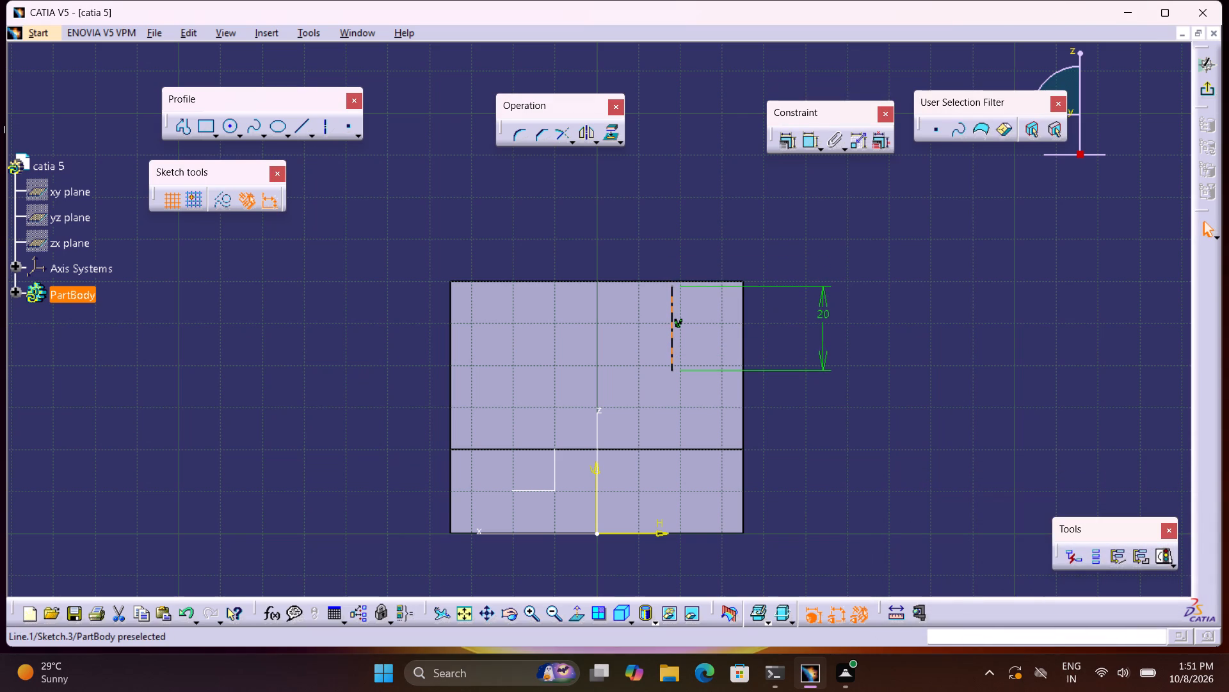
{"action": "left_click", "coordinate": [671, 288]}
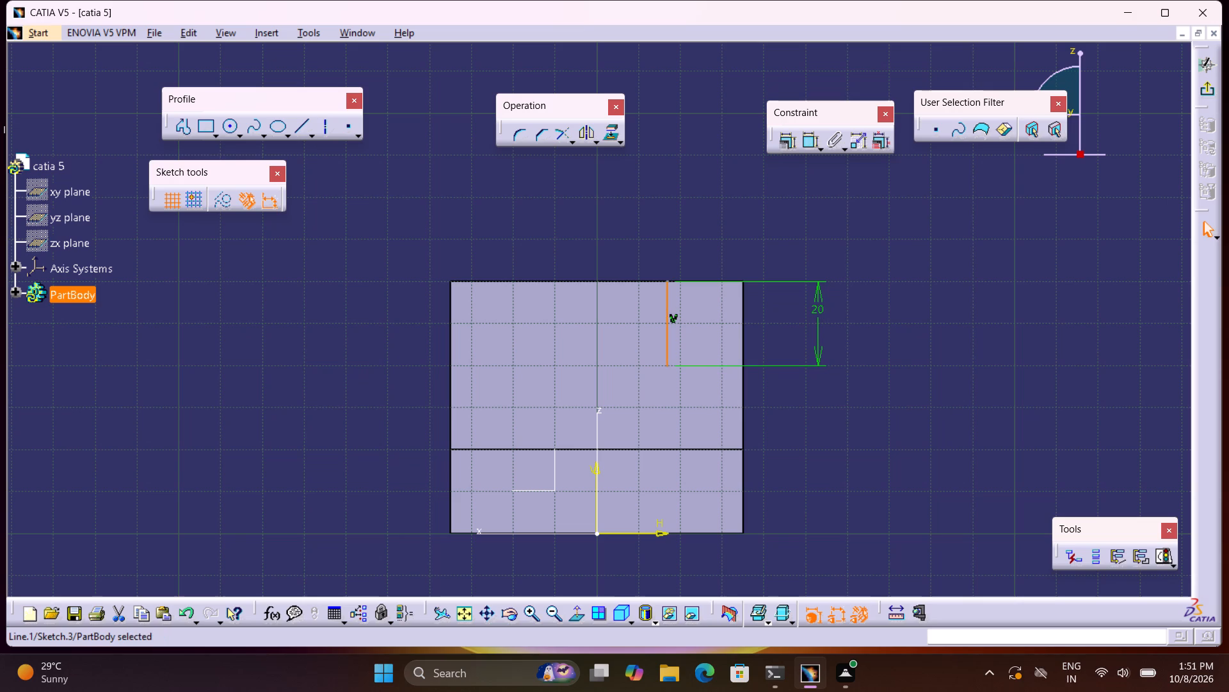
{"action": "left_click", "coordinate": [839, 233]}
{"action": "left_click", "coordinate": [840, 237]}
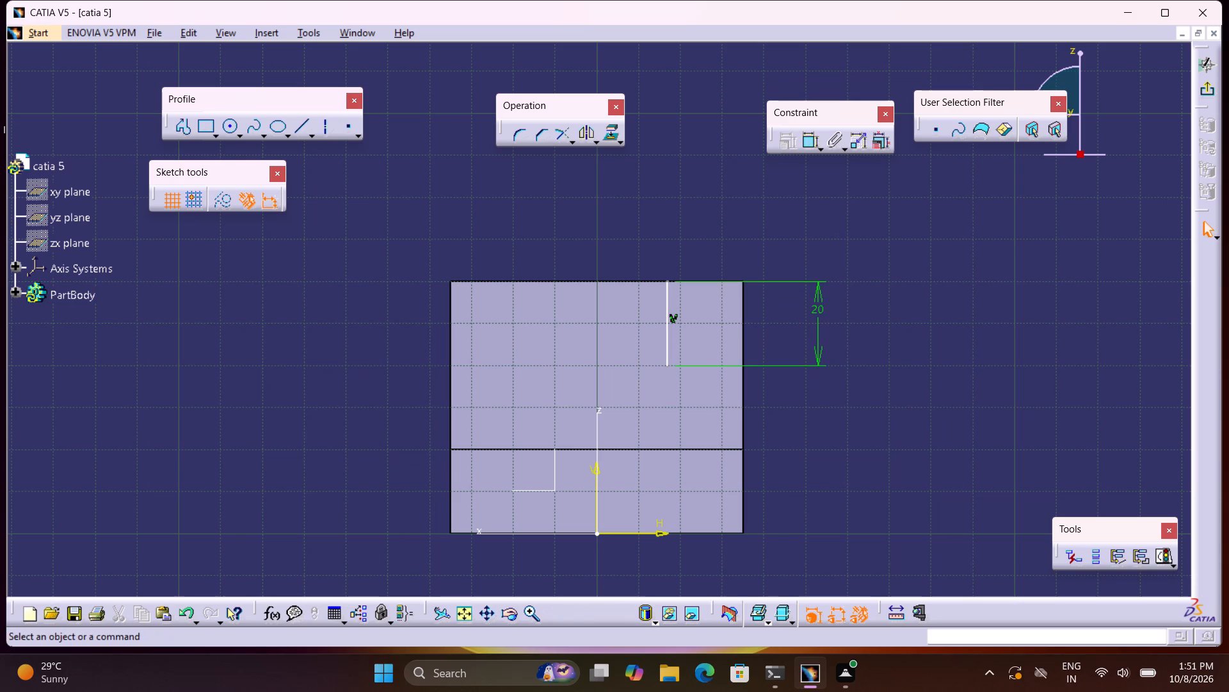
Draw a horizontal line from the vertical line's lower end towards negative H and dimension its length to 40 mm.
{"action": "left_click", "coordinate": [178, 129]}
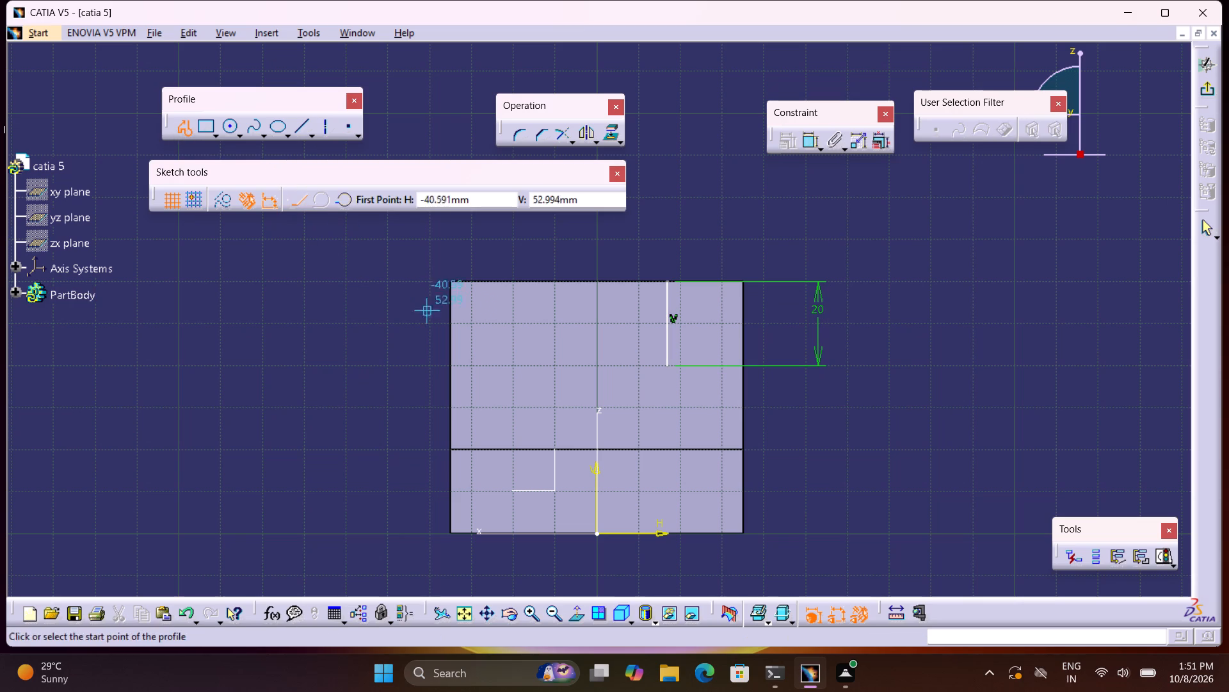
{"action": "left_click", "coordinate": [667, 365]}
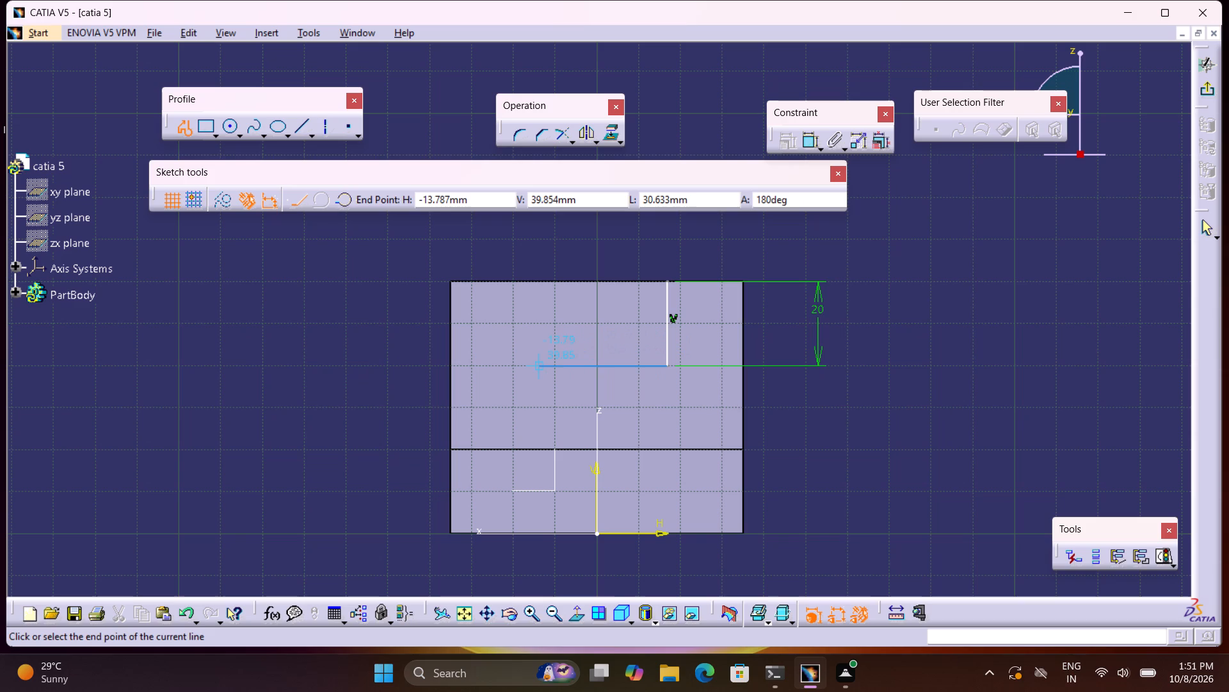
{"action": "left_click", "coordinate": [538, 369]}
{"action": "left_click", "coordinate": [804, 144]}
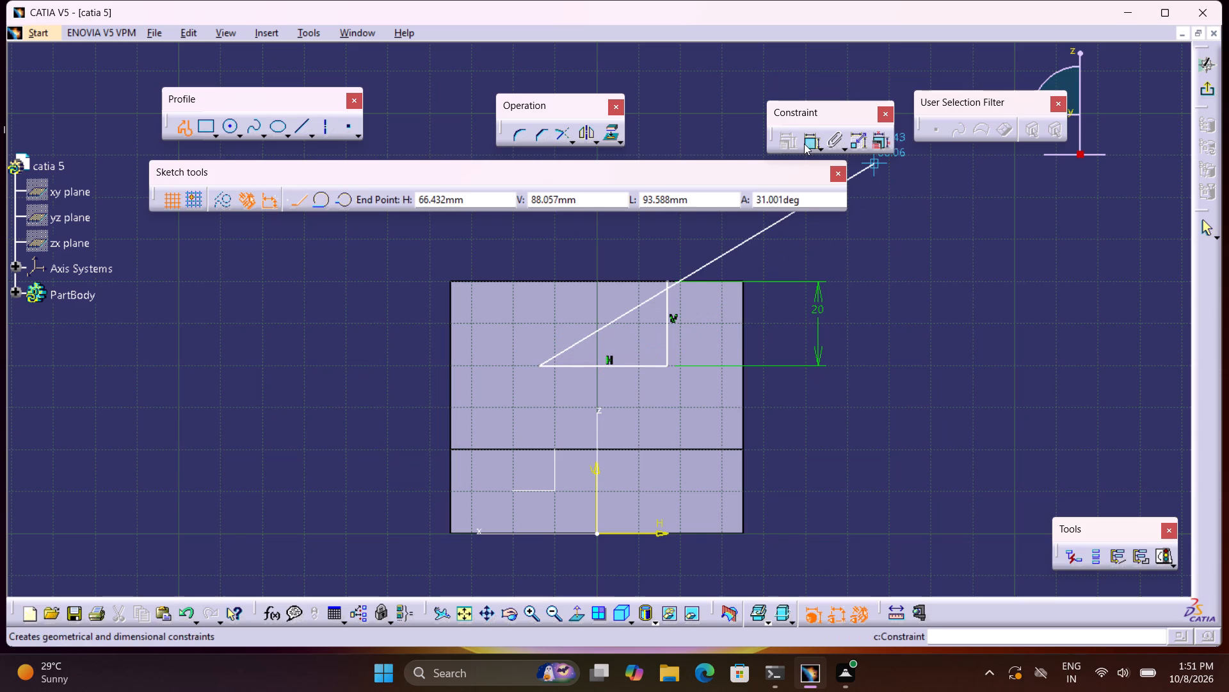
{"action": "left_click", "coordinate": [624, 249]}
{"action": "double_click", "coordinate": [630, 244]}
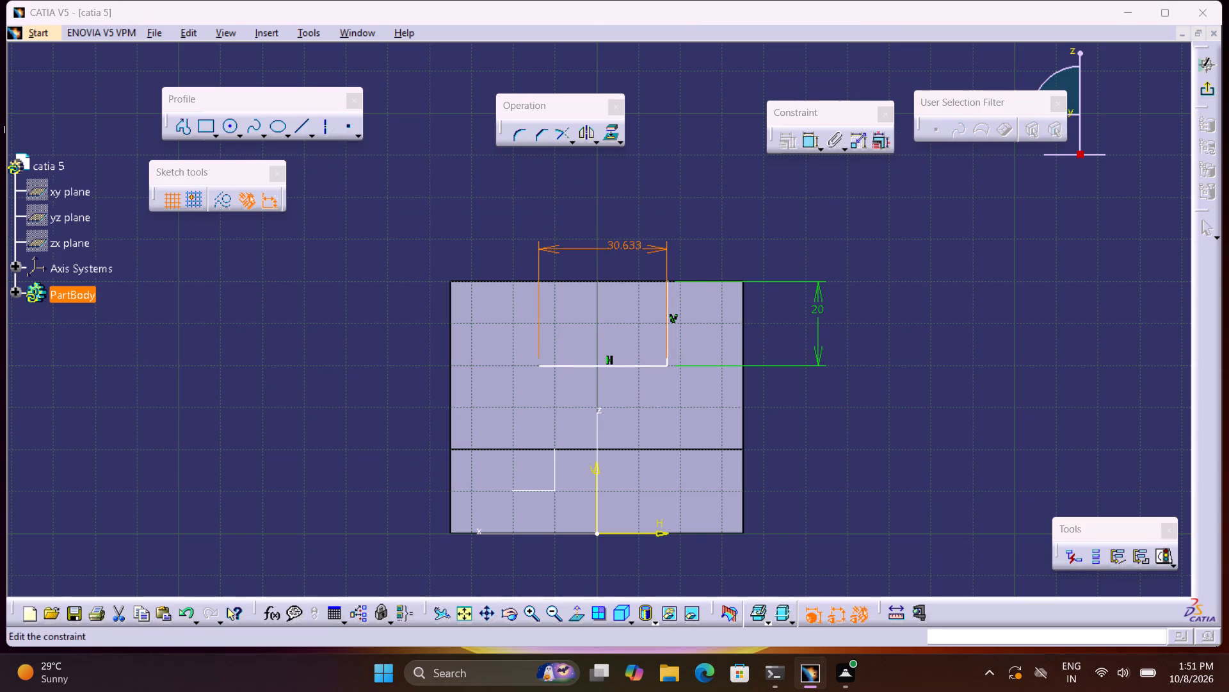
{"action": "type", "text": "40"}
{"action": "key", "text": "Return"}
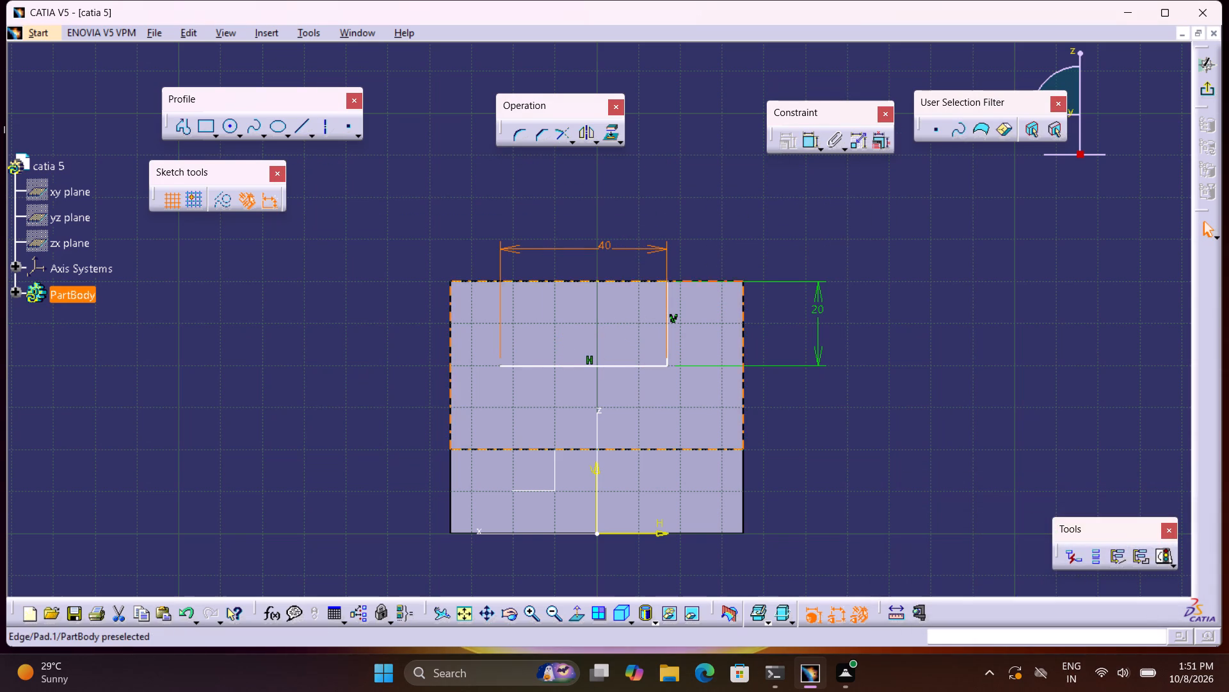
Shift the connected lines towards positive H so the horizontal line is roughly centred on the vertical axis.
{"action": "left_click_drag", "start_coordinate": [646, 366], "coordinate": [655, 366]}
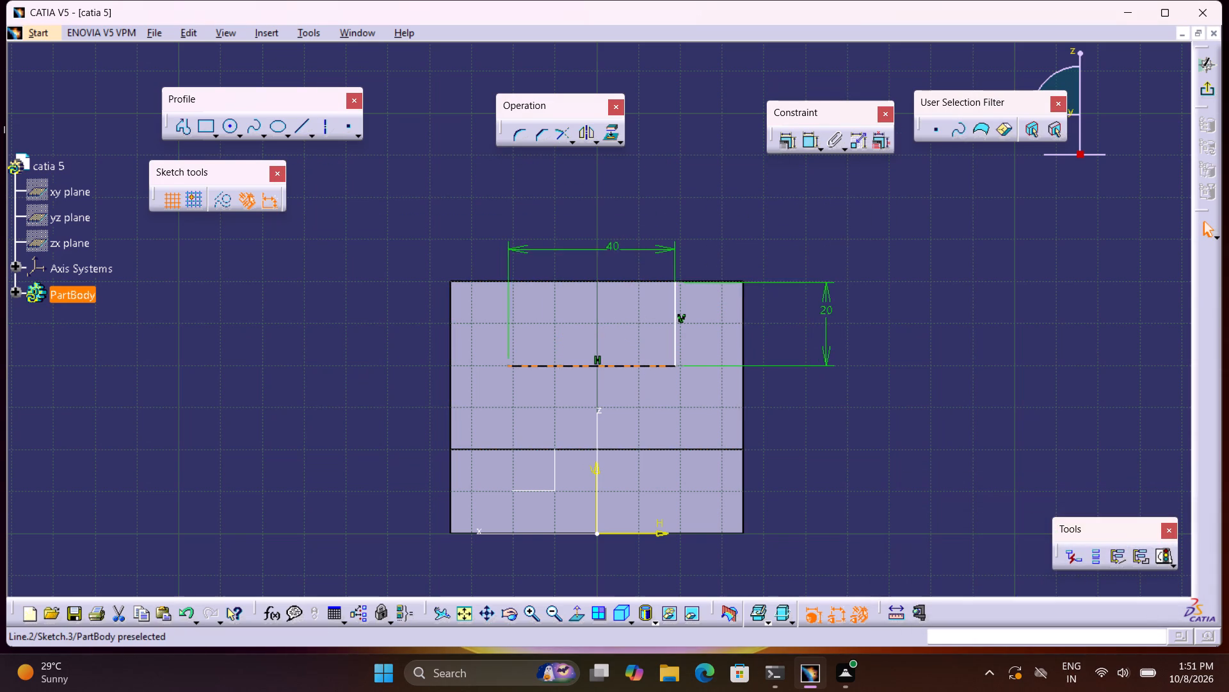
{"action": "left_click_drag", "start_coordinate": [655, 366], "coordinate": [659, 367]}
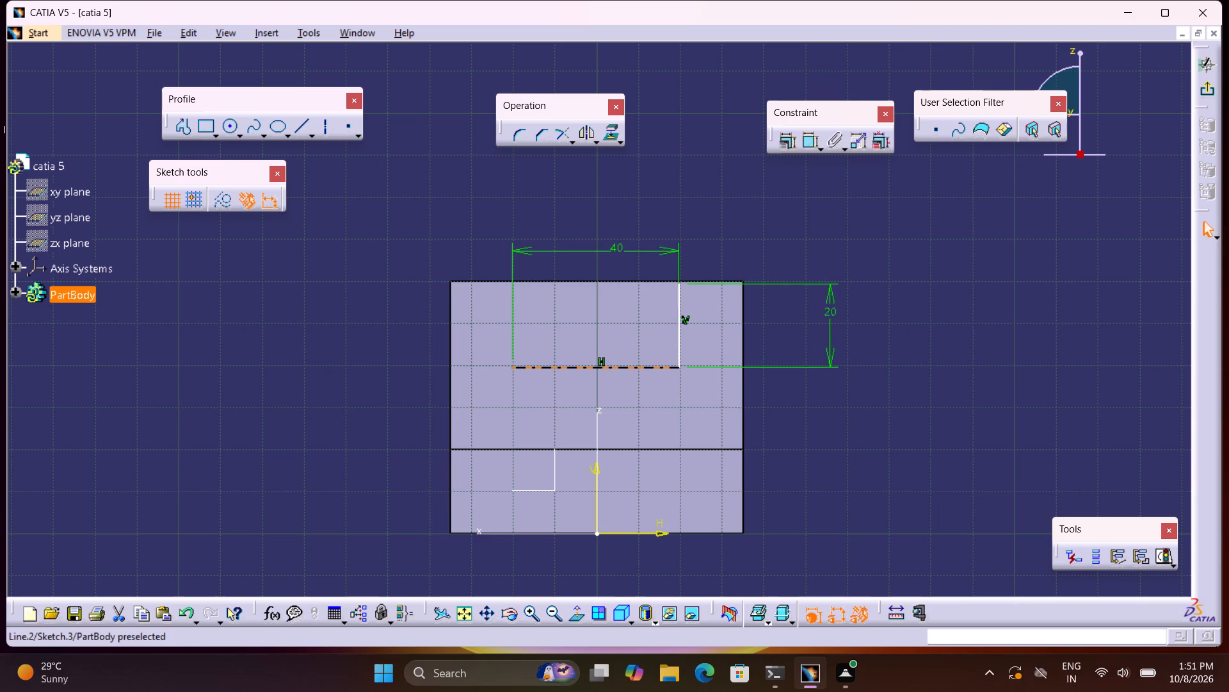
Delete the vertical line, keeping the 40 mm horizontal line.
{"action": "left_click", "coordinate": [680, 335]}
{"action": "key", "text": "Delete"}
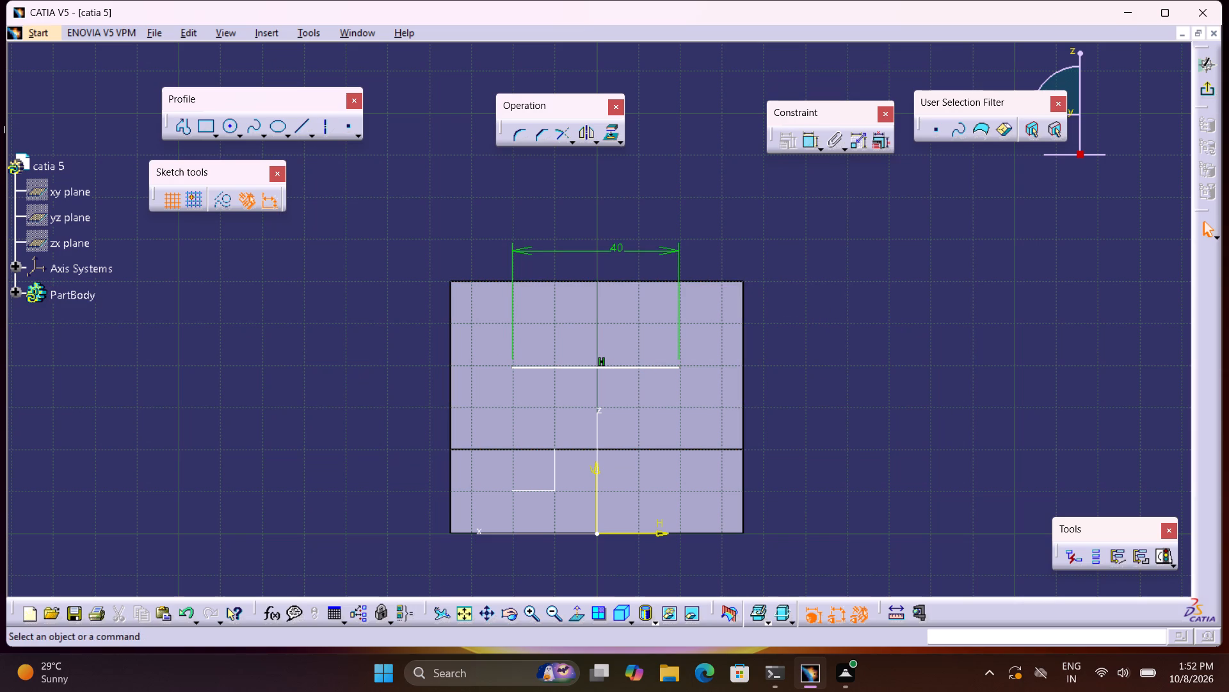
Dimension the horizontal line from the face's top edge and set the offset to 20 mm.
{"action": "left_click", "coordinate": [801, 142]}
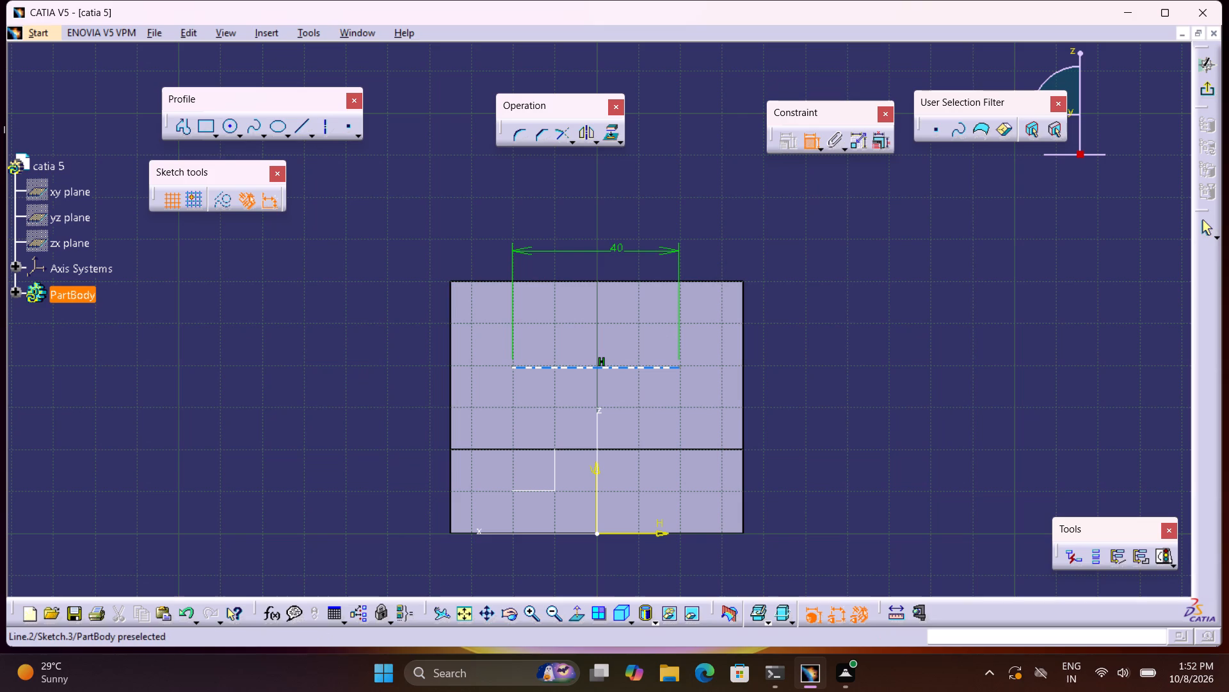
{"action": "left_click", "coordinate": [656, 368]}
{"action": "left_click", "coordinate": [663, 281]}
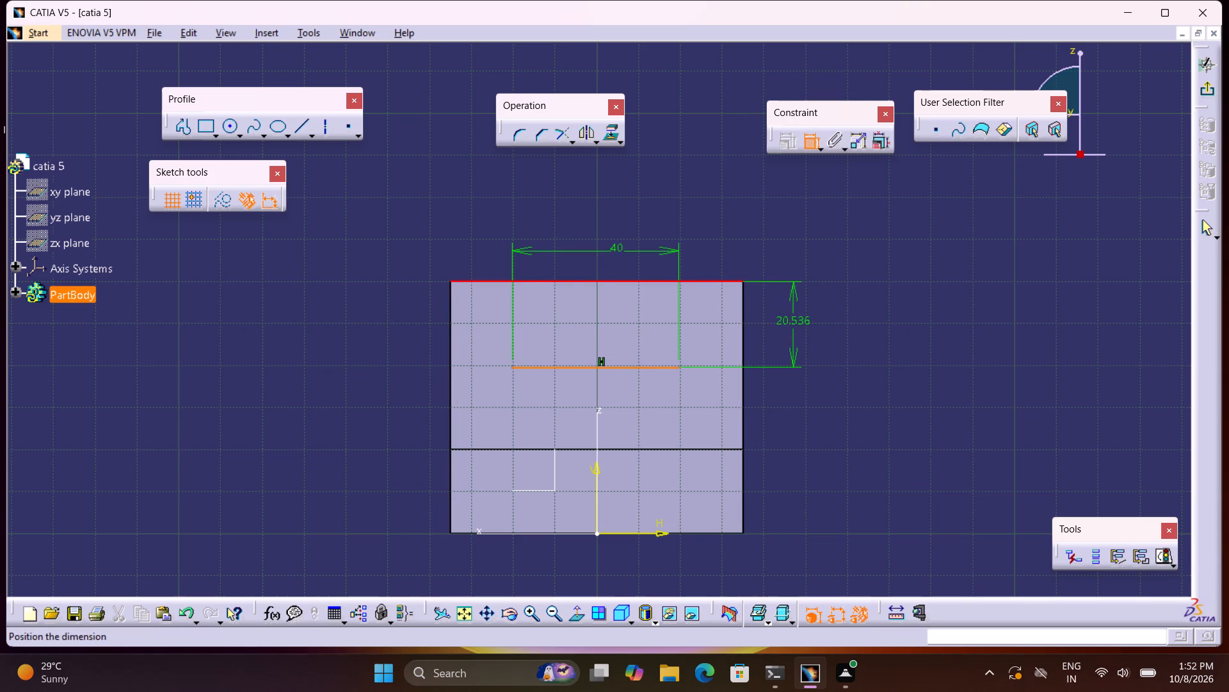
{"action": "left_click", "coordinate": [796, 324]}
{"action": "double_click", "coordinate": [796, 318]}
{"action": "key", "text": "2"}
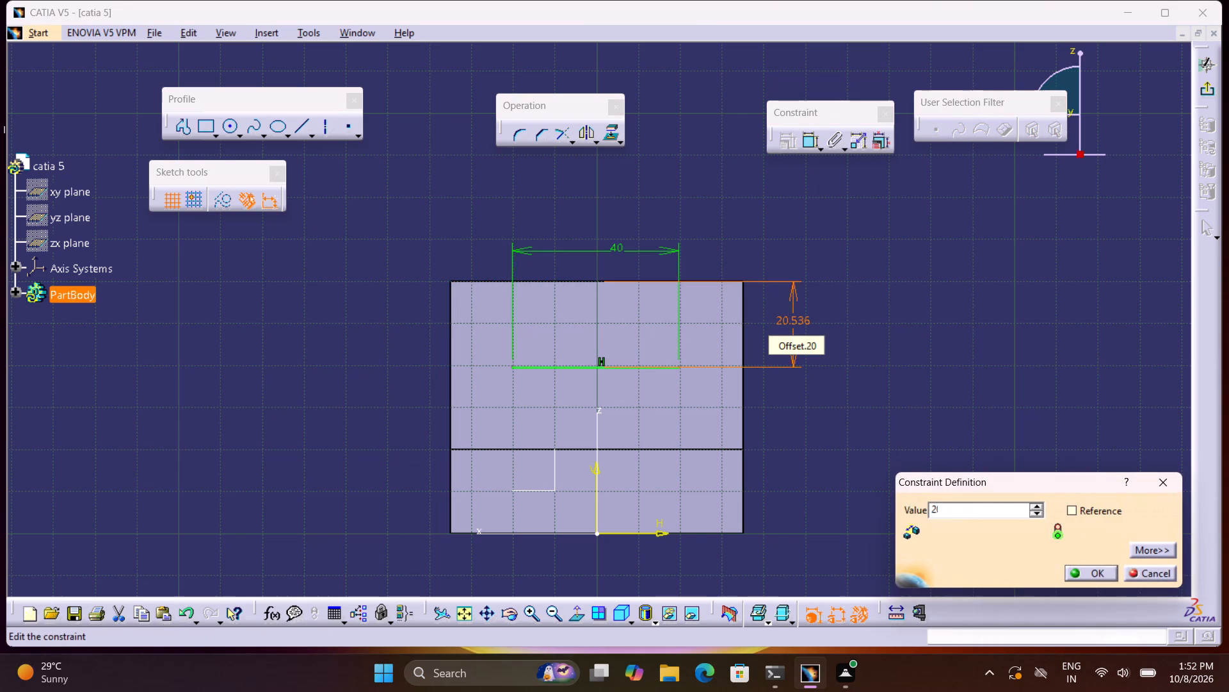
{"action": "key", "text": "0"}
{"action": "key", "text": "Return"}
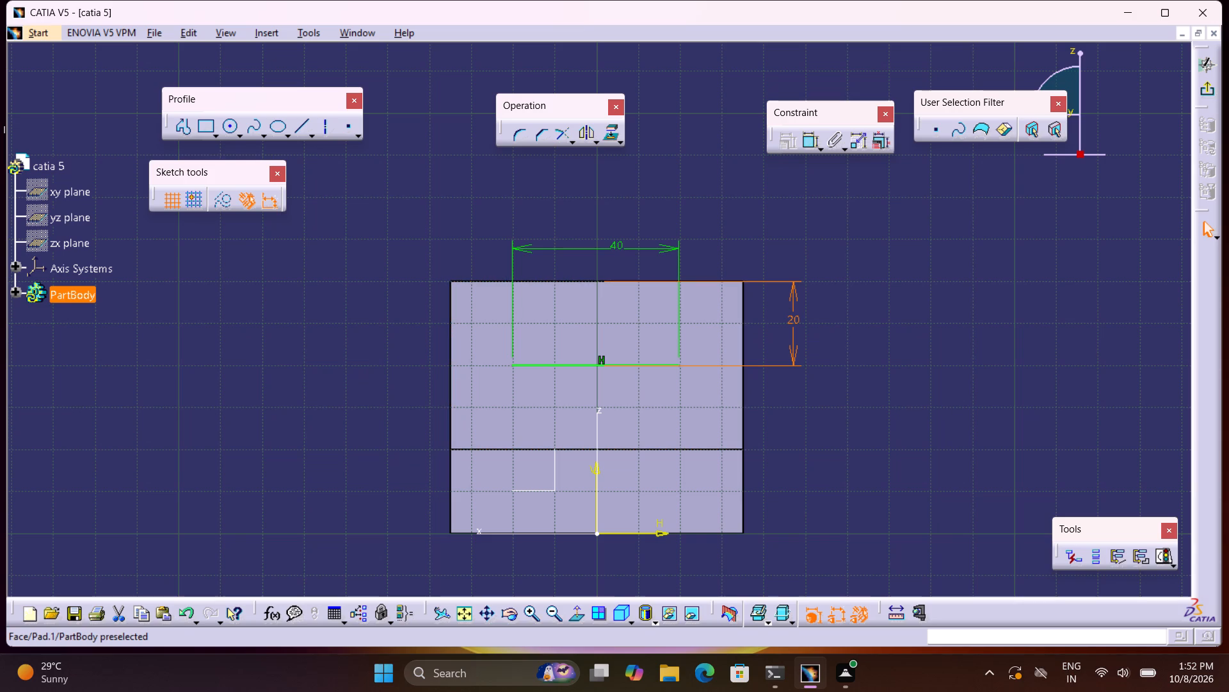
Dimension the horizontal line's positive-H end from the face's nearest vertical edge and set the offset to 15 mm.
{"action": "left_click", "coordinate": [175, 130]}
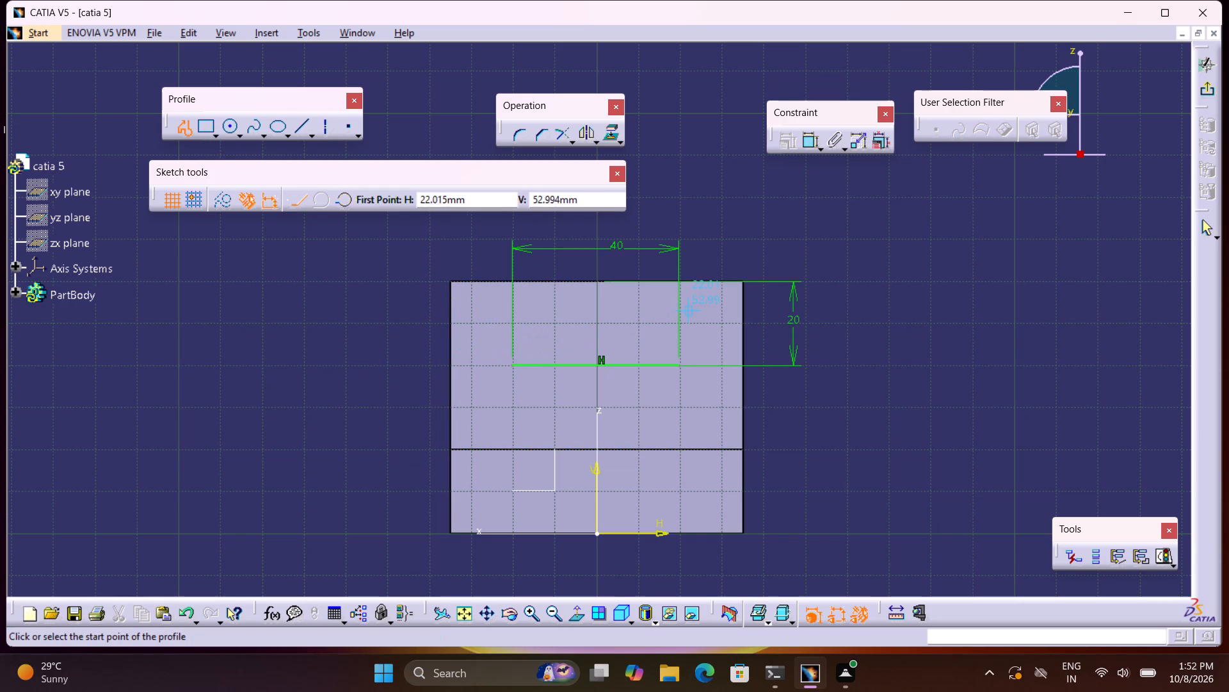
{"action": "left_click", "coordinate": [810, 143]}
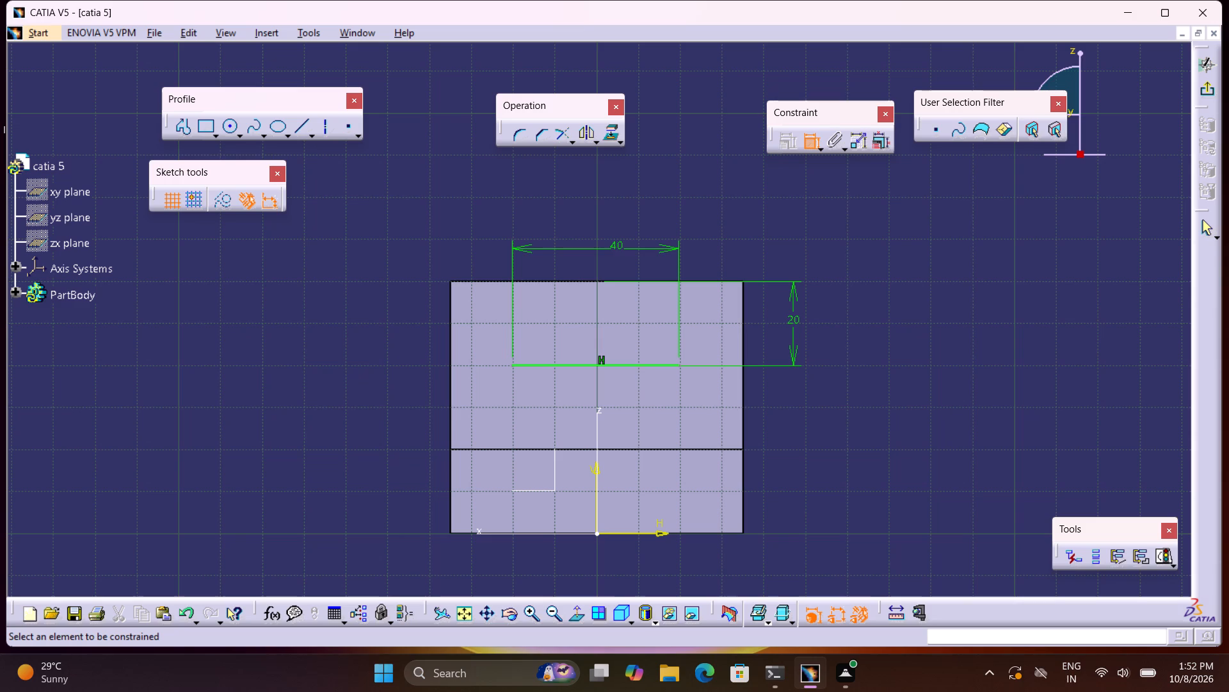
{"action": "left_click", "coordinate": [682, 365]}
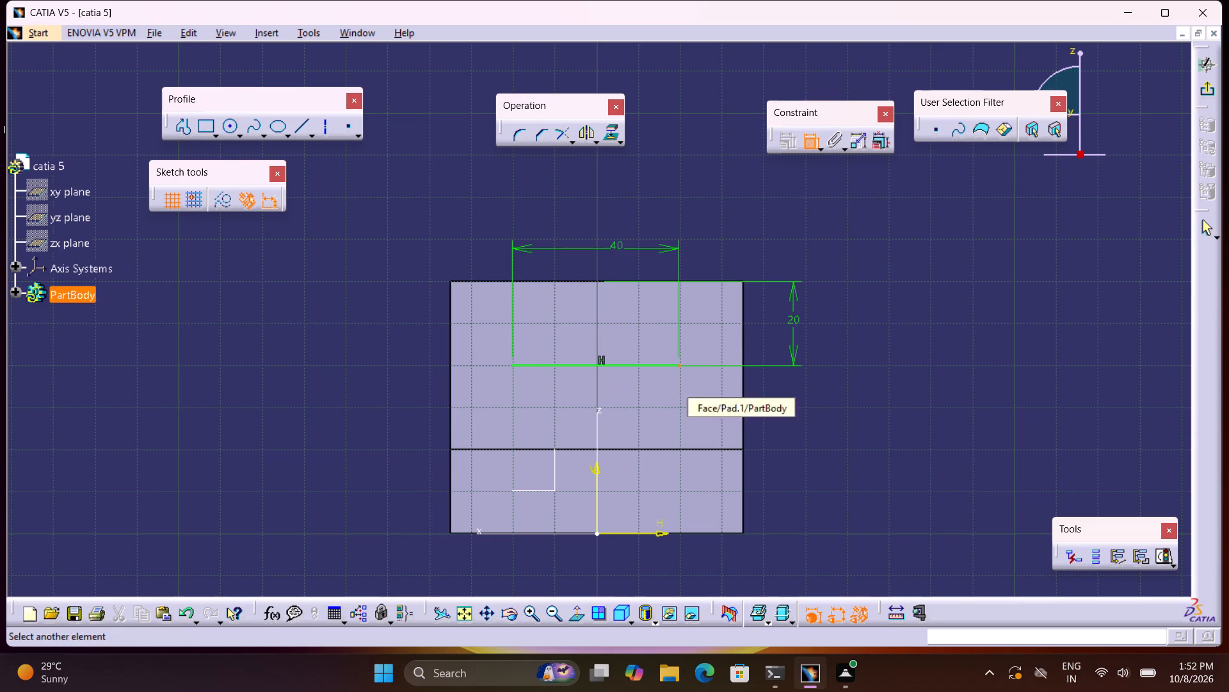
{"action": "left_click", "coordinate": [742, 383]}
{"action": "left_click", "coordinate": [723, 263]}
{"action": "double_click", "coordinate": [723, 259]}
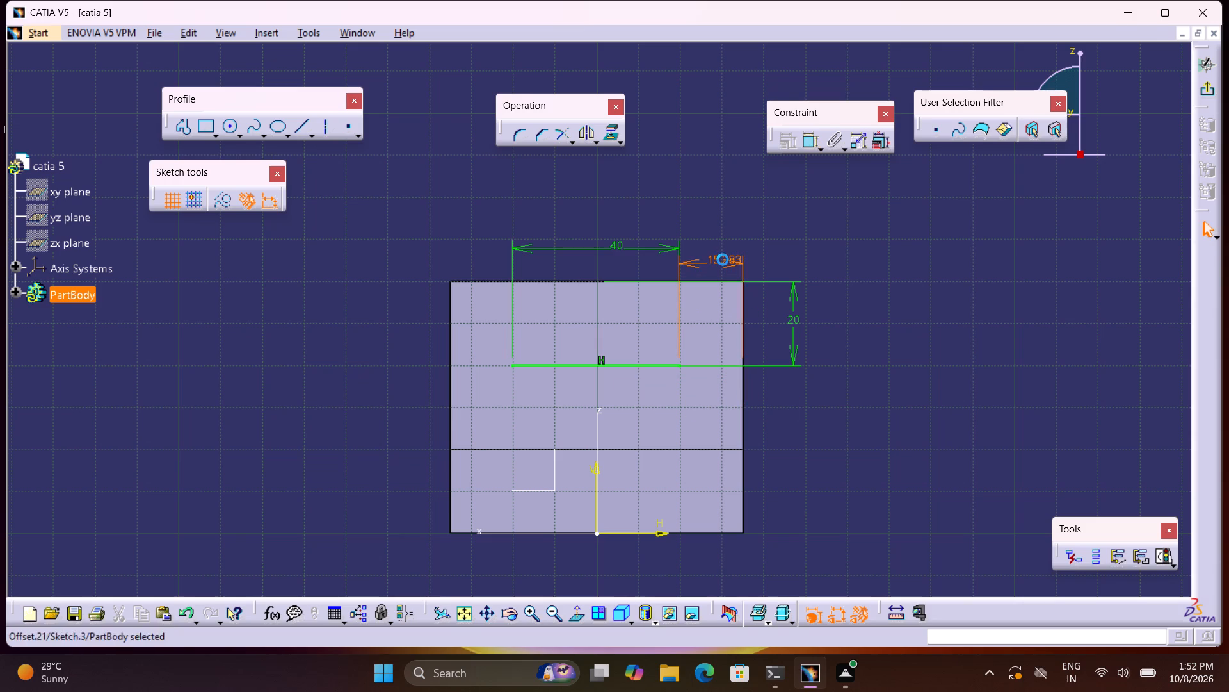
{"action": "type", "text": "15"}
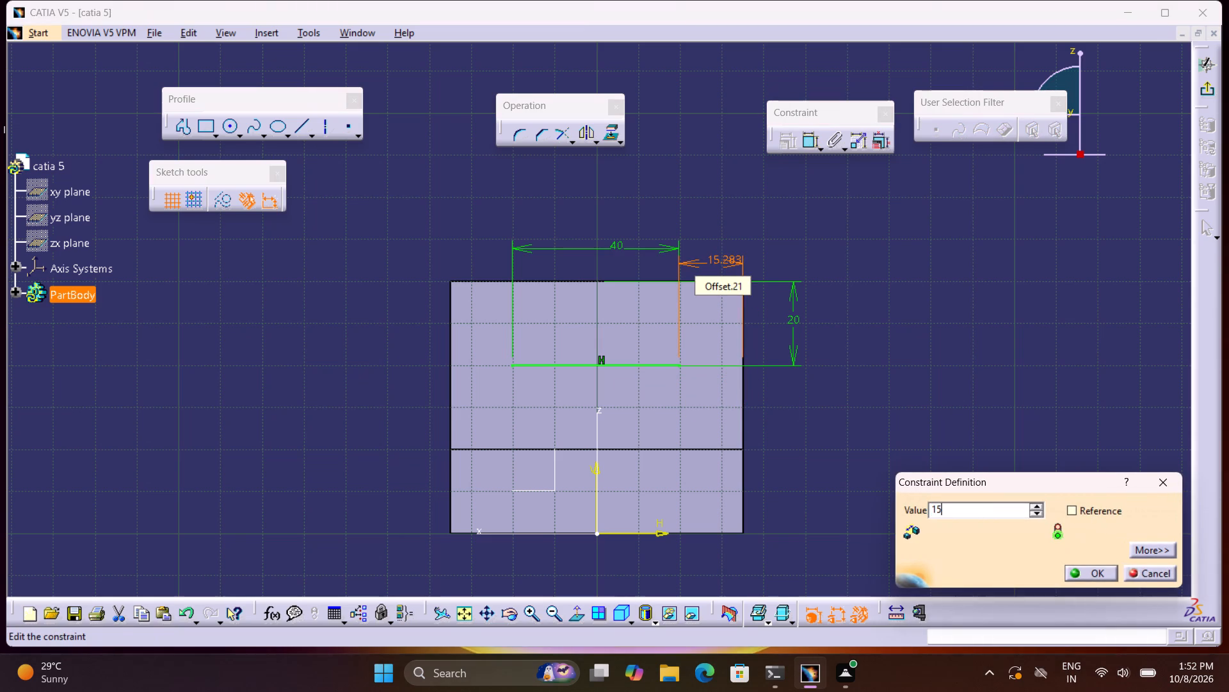
{"action": "key", "text": "Return"}
{"action": "double_click", "coordinate": [811, 213]}
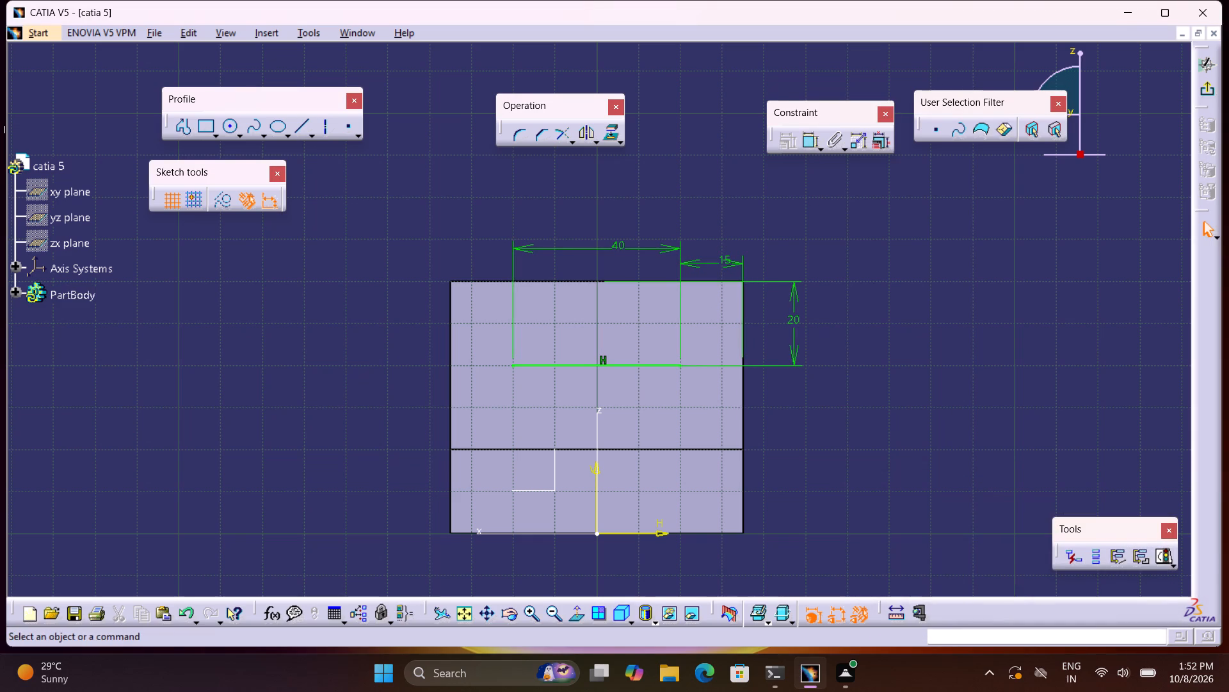
Draw an inward-slanting line about 24 mm long from the horizontal line's negative-H end up to the face's top edge.
{"action": "left_click", "coordinate": [190, 126]}
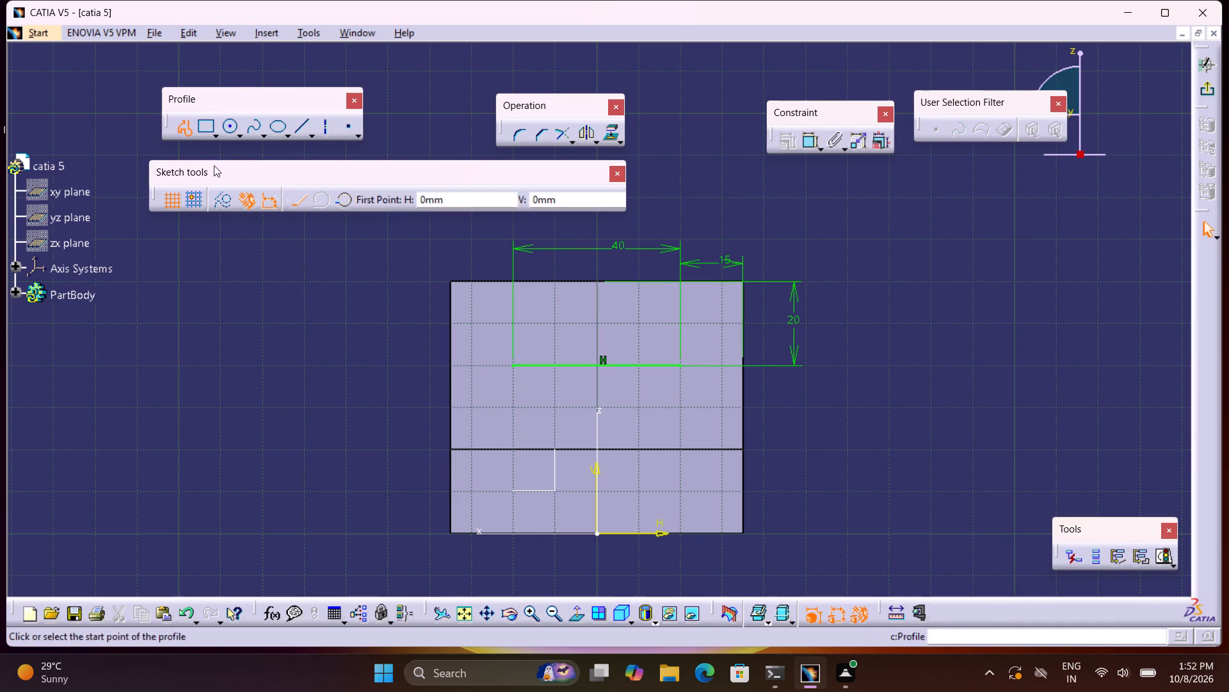
{"action": "left_click", "coordinate": [514, 365]}
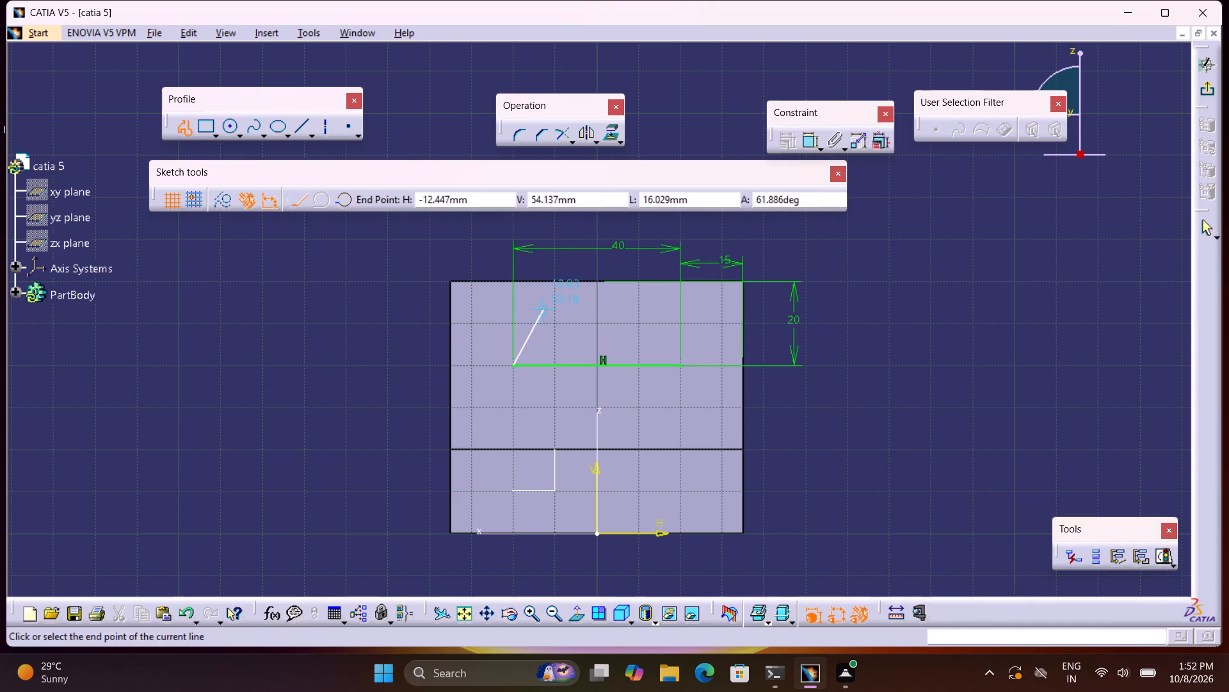
{"action": "left_click", "coordinate": [570, 281]}
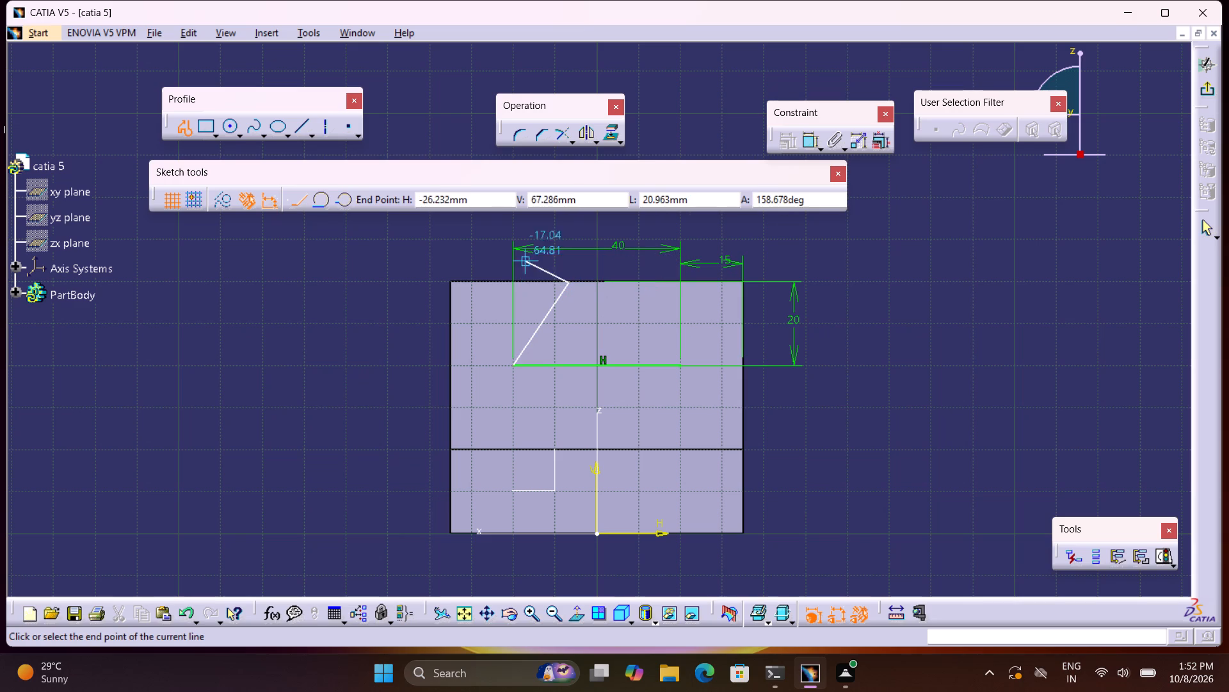
{"action": "left_click", "coordinate": [187, 126]}
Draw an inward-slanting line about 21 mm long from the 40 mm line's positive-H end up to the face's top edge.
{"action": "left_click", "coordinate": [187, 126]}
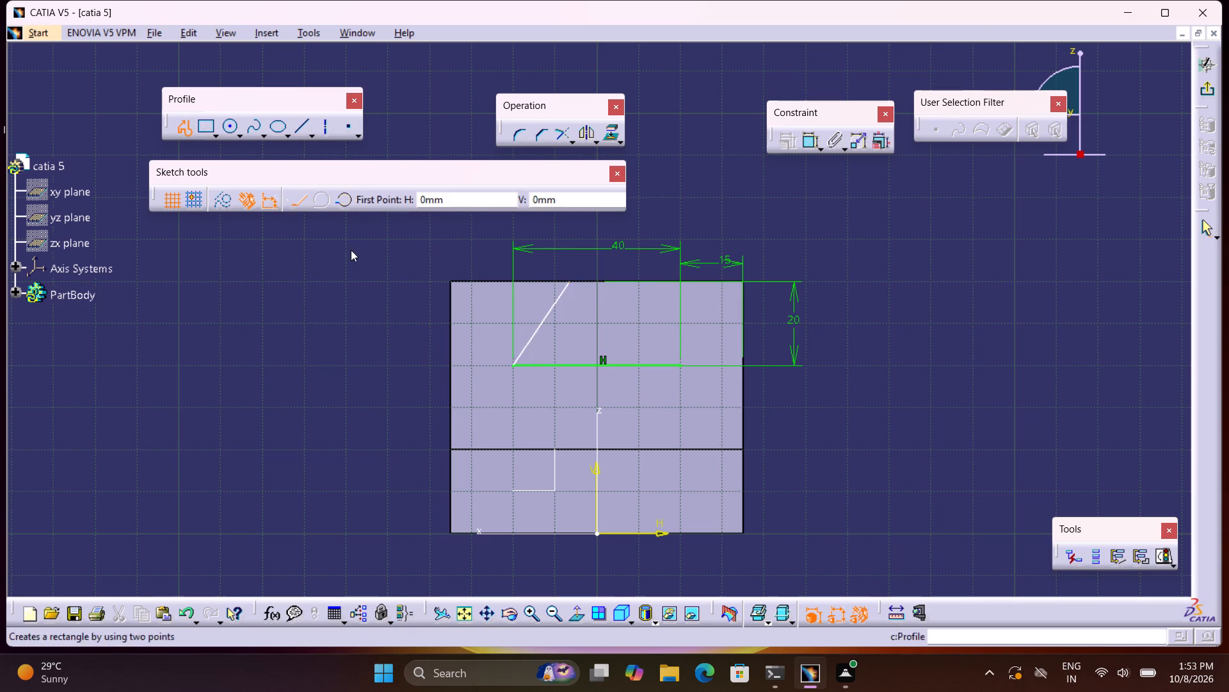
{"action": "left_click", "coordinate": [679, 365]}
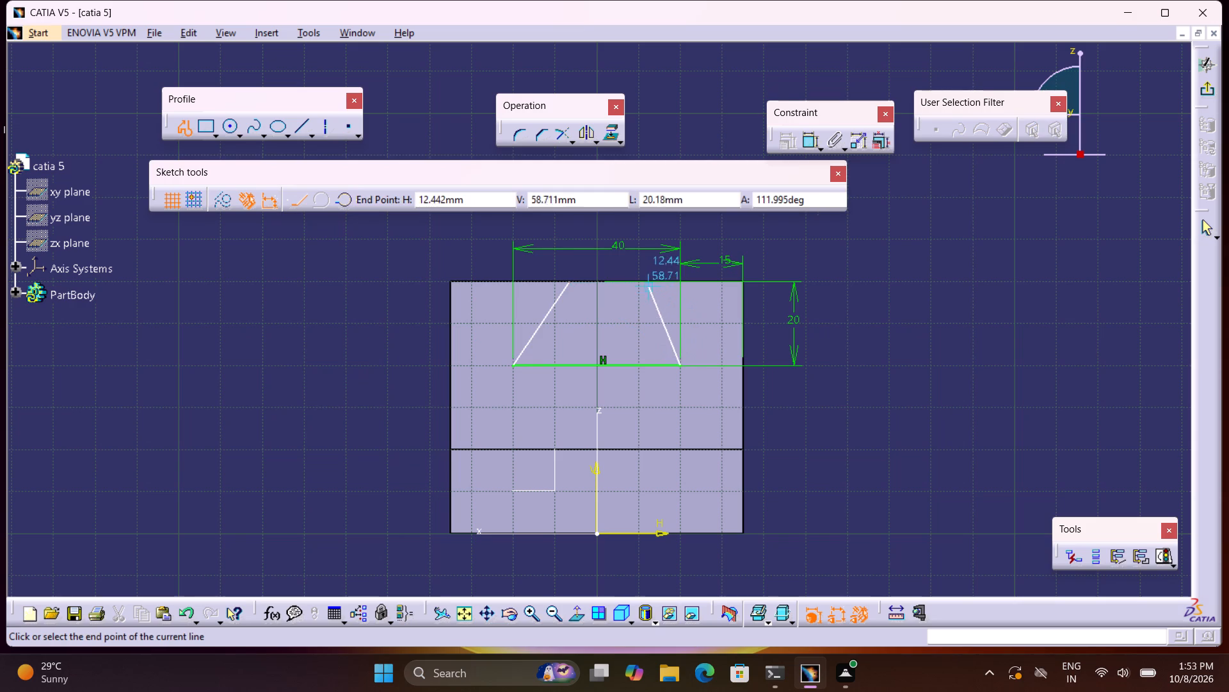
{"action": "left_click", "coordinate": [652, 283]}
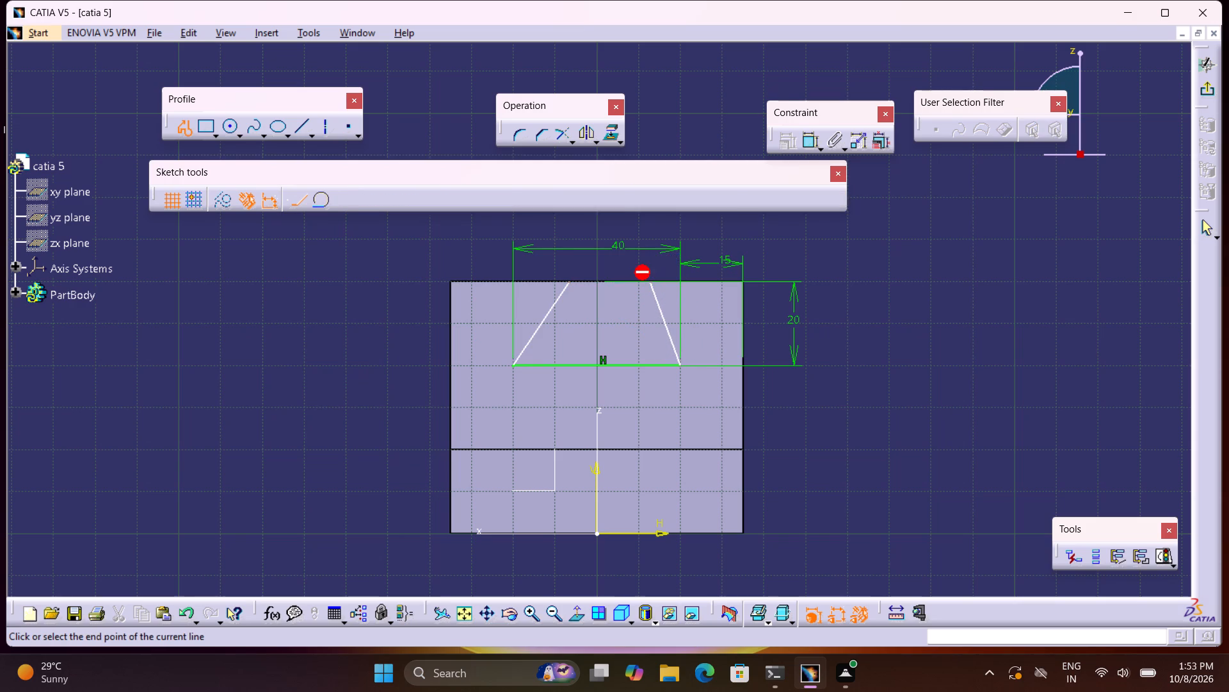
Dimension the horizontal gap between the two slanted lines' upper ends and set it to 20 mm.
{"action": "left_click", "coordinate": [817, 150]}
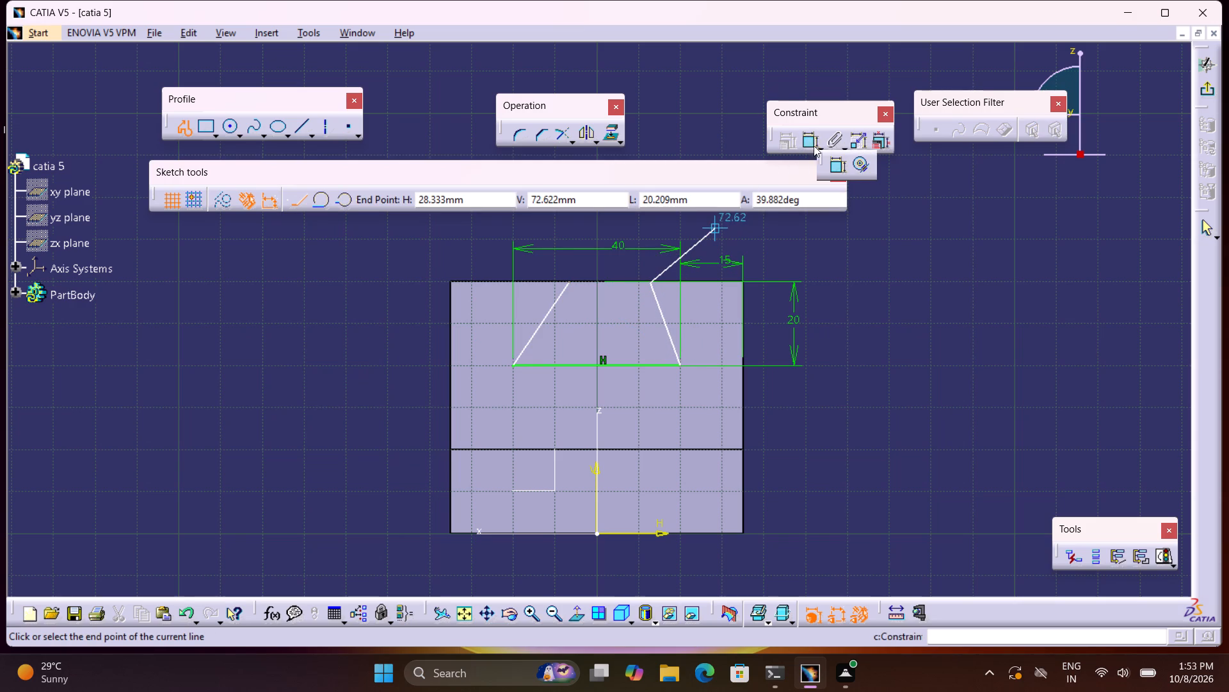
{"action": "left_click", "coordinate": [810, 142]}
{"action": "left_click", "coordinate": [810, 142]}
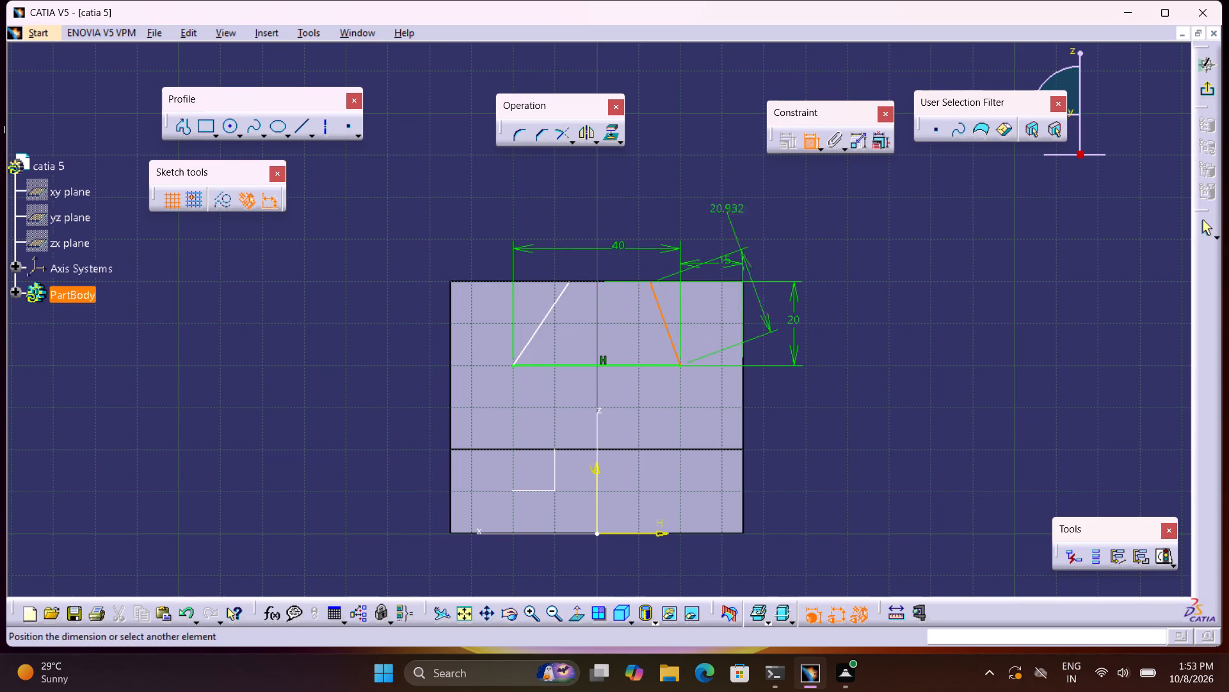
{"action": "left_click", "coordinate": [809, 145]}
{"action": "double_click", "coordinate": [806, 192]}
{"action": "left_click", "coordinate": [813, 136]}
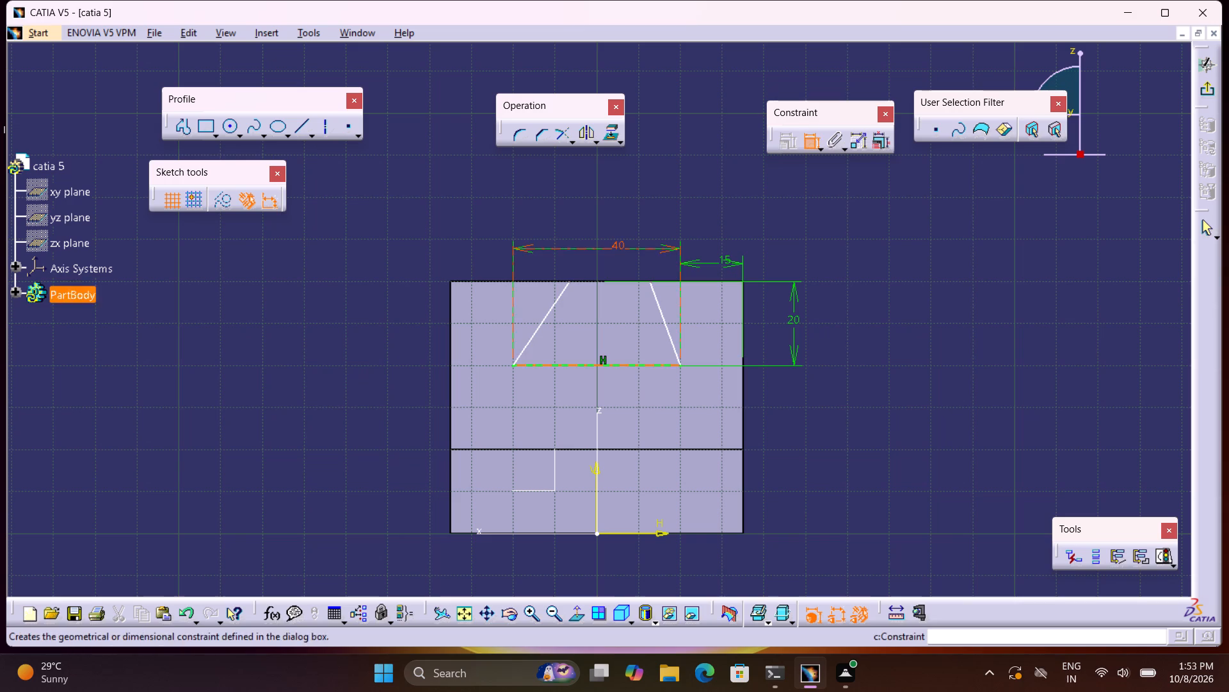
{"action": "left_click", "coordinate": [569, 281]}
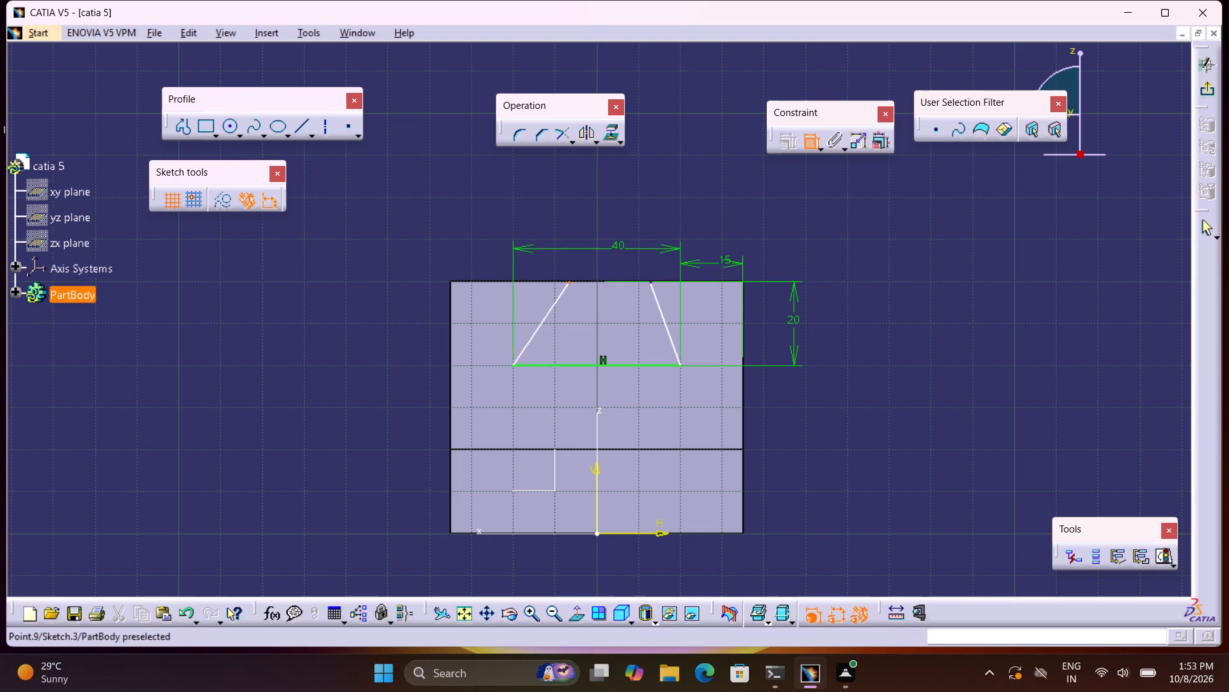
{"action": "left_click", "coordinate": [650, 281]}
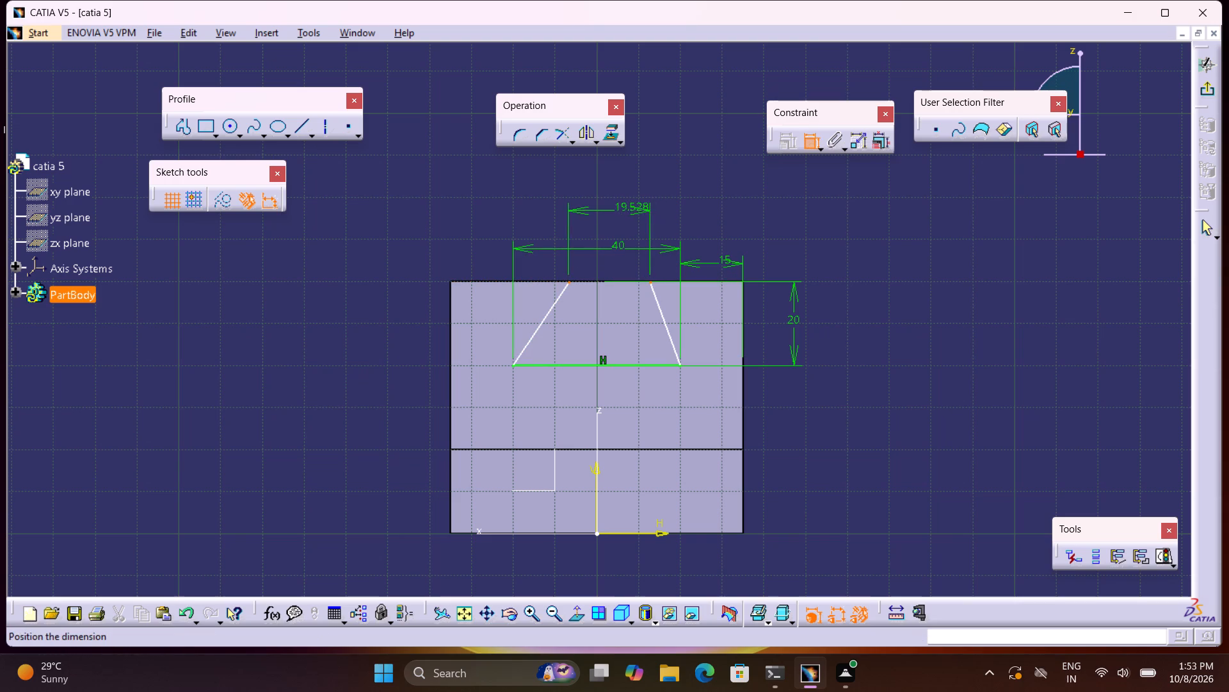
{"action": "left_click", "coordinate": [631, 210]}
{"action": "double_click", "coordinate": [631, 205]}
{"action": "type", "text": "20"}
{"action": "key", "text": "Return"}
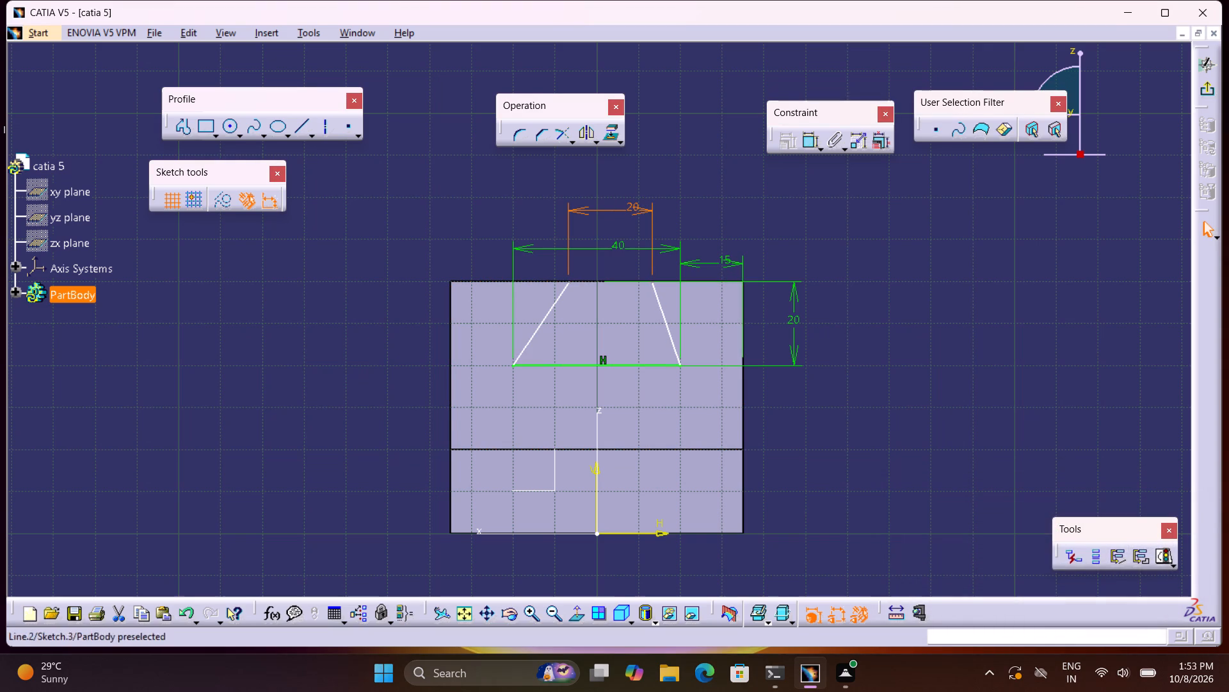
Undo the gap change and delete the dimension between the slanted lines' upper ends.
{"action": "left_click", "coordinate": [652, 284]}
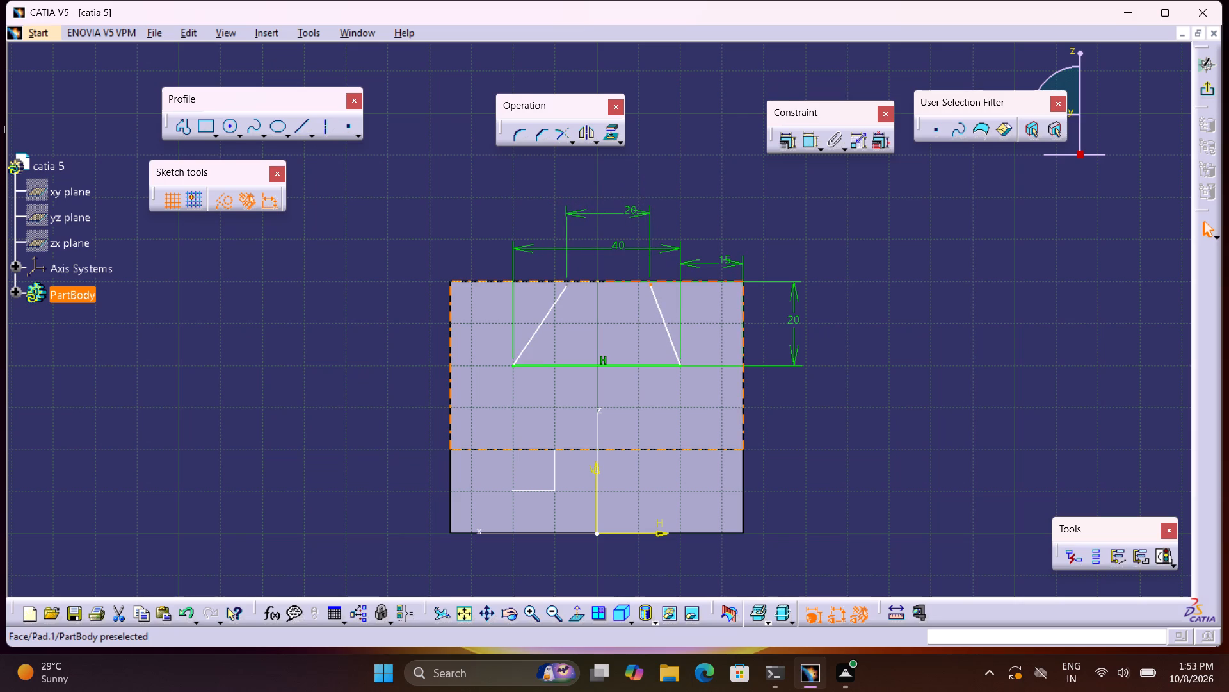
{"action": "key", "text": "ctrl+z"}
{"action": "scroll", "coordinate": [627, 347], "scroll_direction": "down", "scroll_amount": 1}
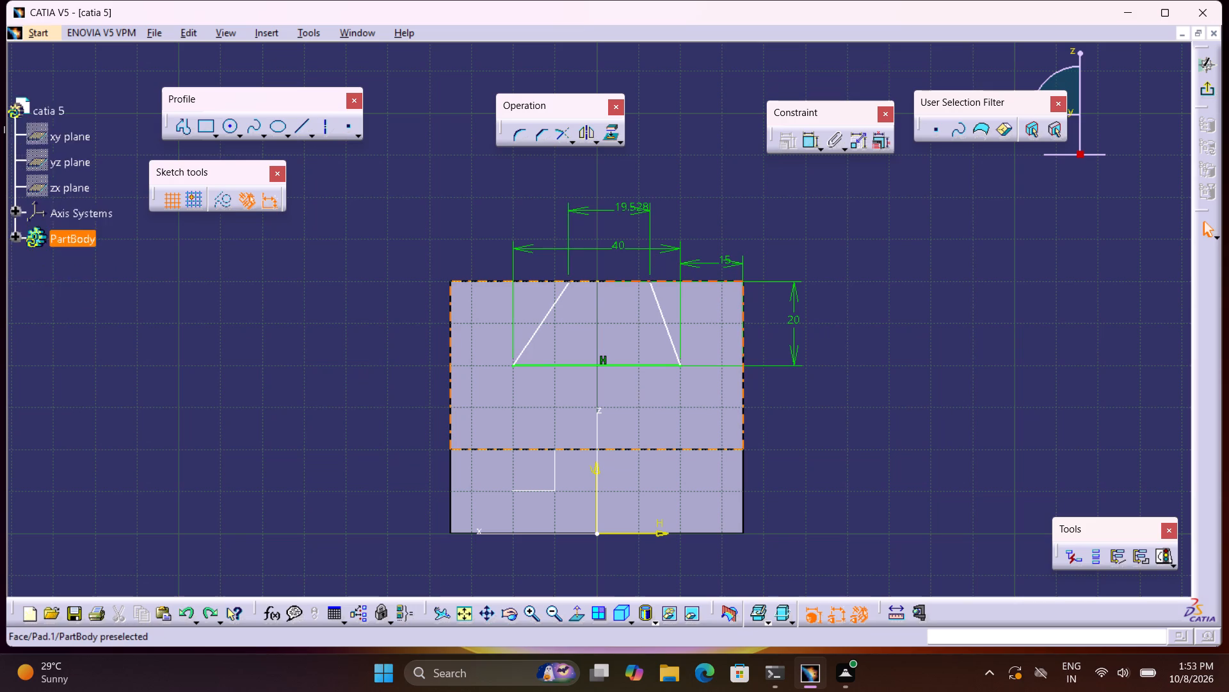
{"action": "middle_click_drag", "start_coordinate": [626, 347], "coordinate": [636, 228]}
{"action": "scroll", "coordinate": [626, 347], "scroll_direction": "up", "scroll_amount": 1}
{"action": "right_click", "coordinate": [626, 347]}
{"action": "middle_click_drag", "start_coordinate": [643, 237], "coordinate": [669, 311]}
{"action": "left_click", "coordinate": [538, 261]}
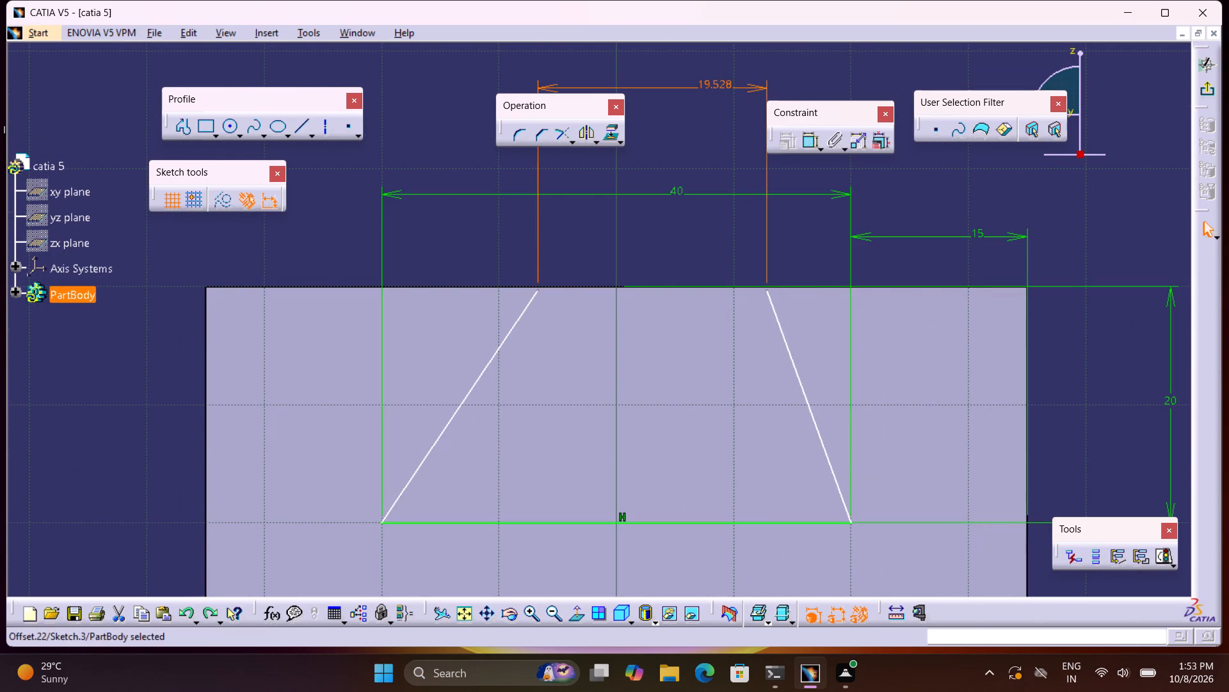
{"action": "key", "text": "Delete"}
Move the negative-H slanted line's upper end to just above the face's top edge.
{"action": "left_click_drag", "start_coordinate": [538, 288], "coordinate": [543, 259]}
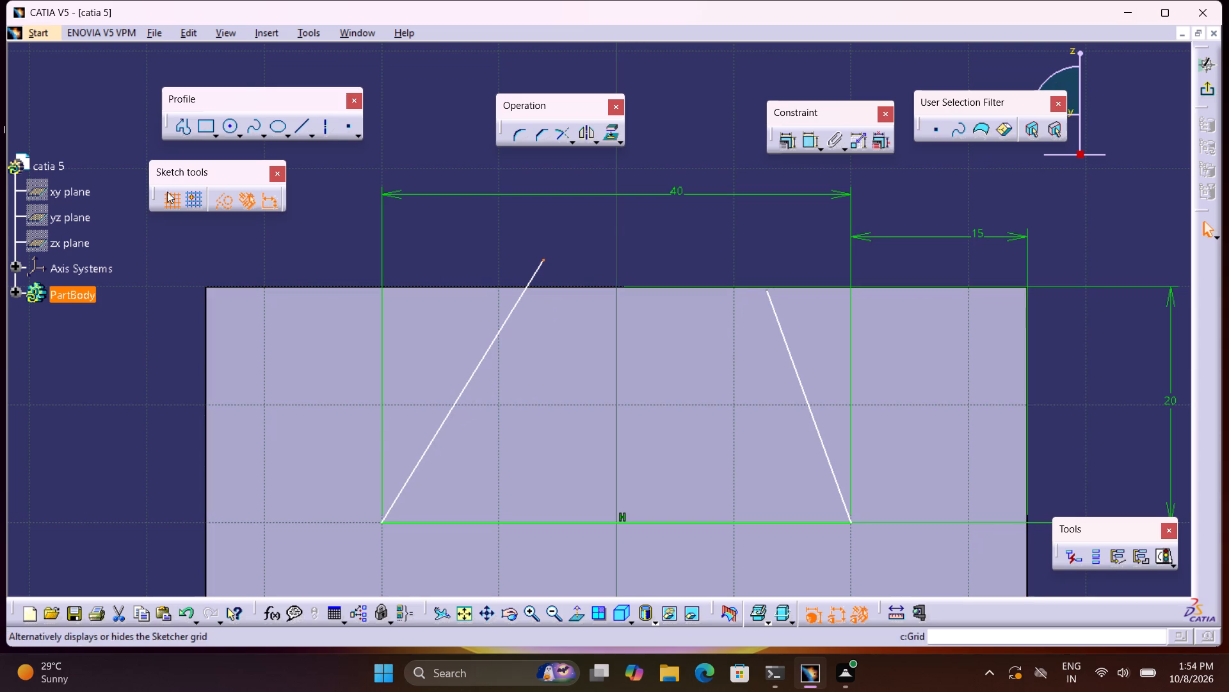
Turn on construction geometry for the new line.
{"action": "left_click", "coordinate": [301, 119]}
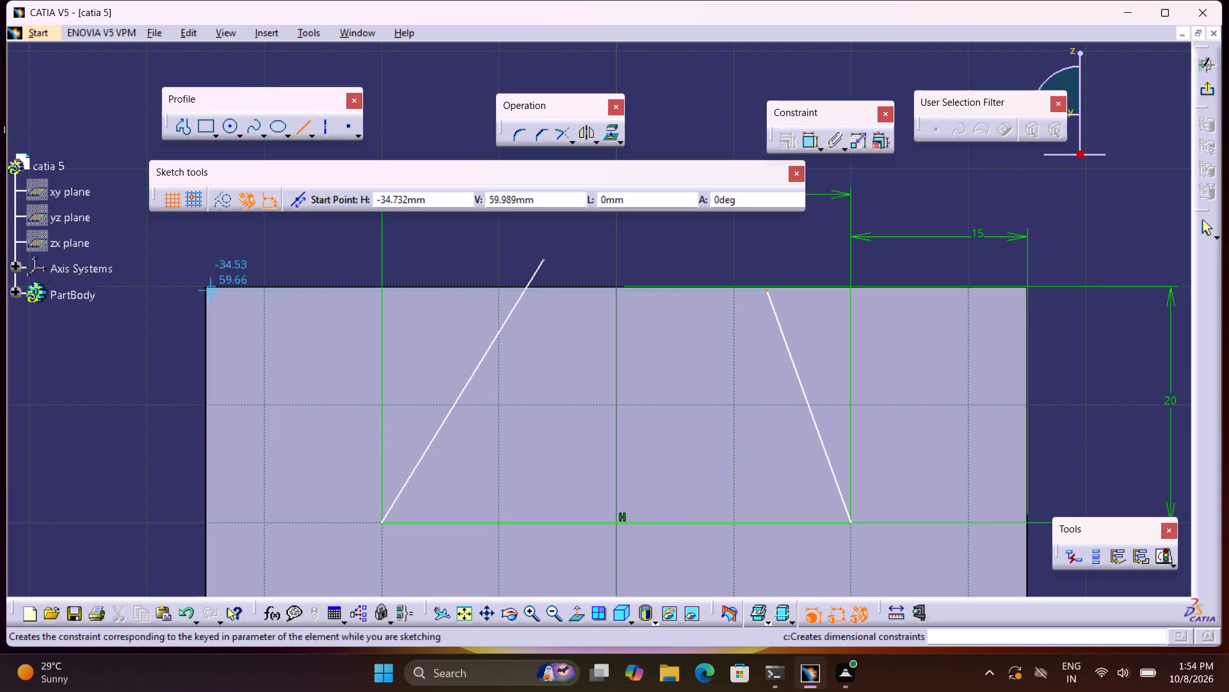
{"action": "left_click", "coordinate": [226, 206]}
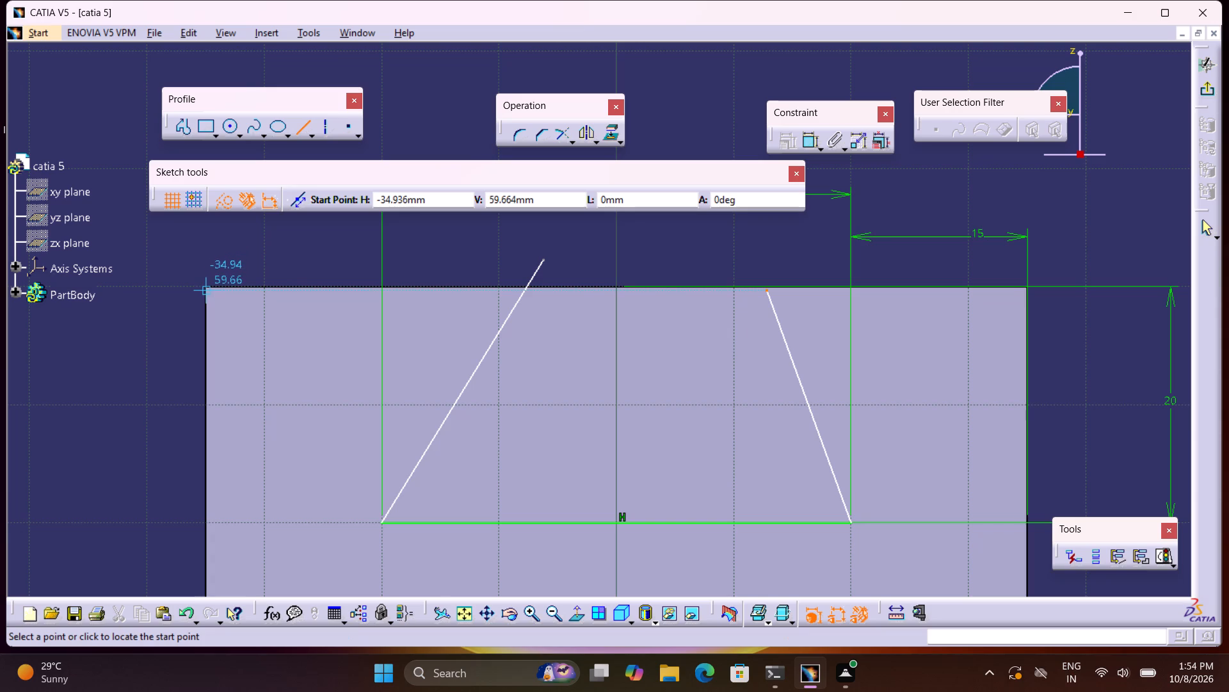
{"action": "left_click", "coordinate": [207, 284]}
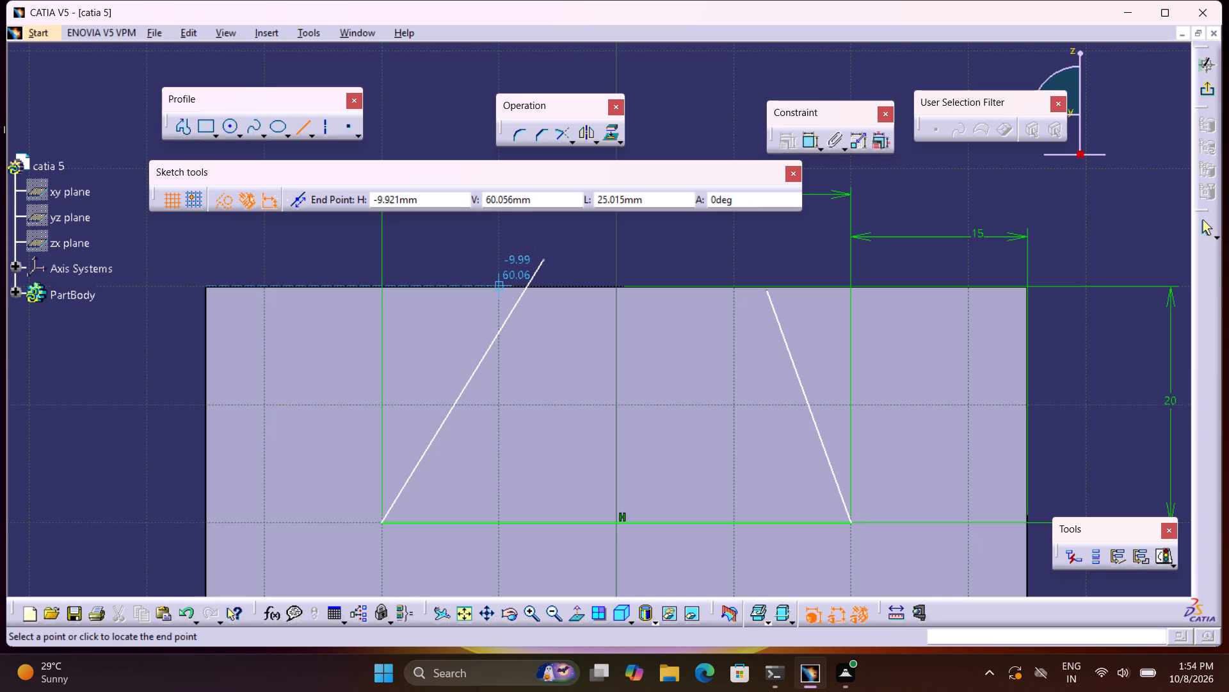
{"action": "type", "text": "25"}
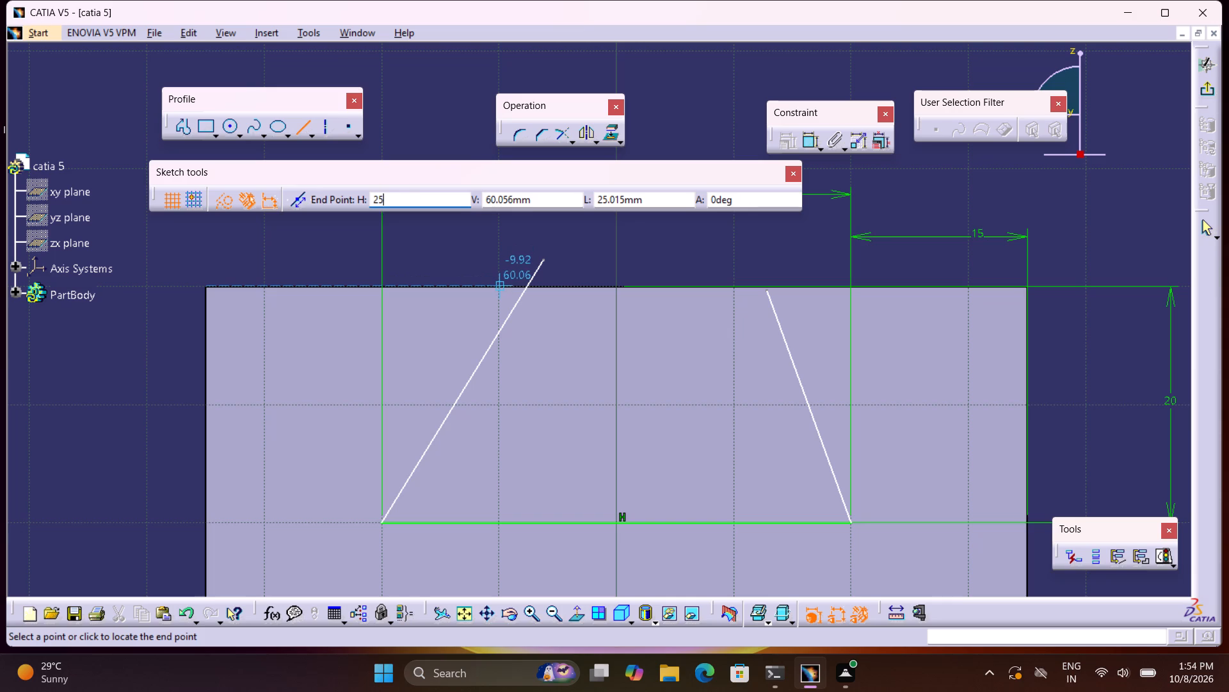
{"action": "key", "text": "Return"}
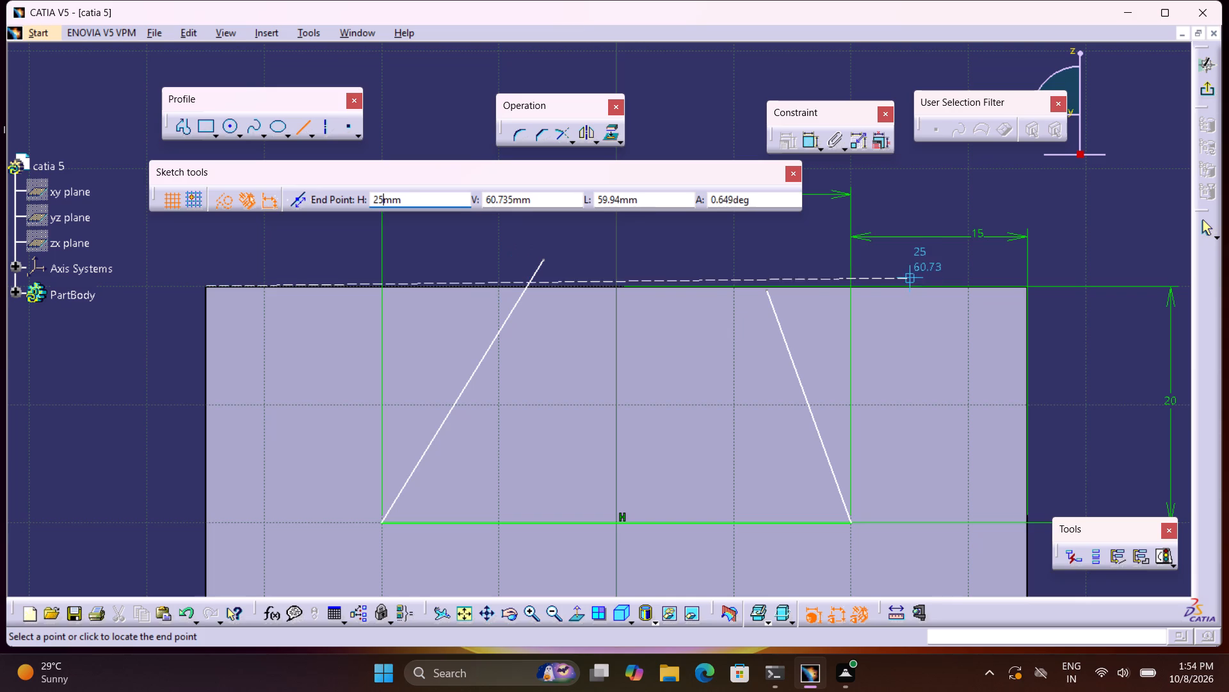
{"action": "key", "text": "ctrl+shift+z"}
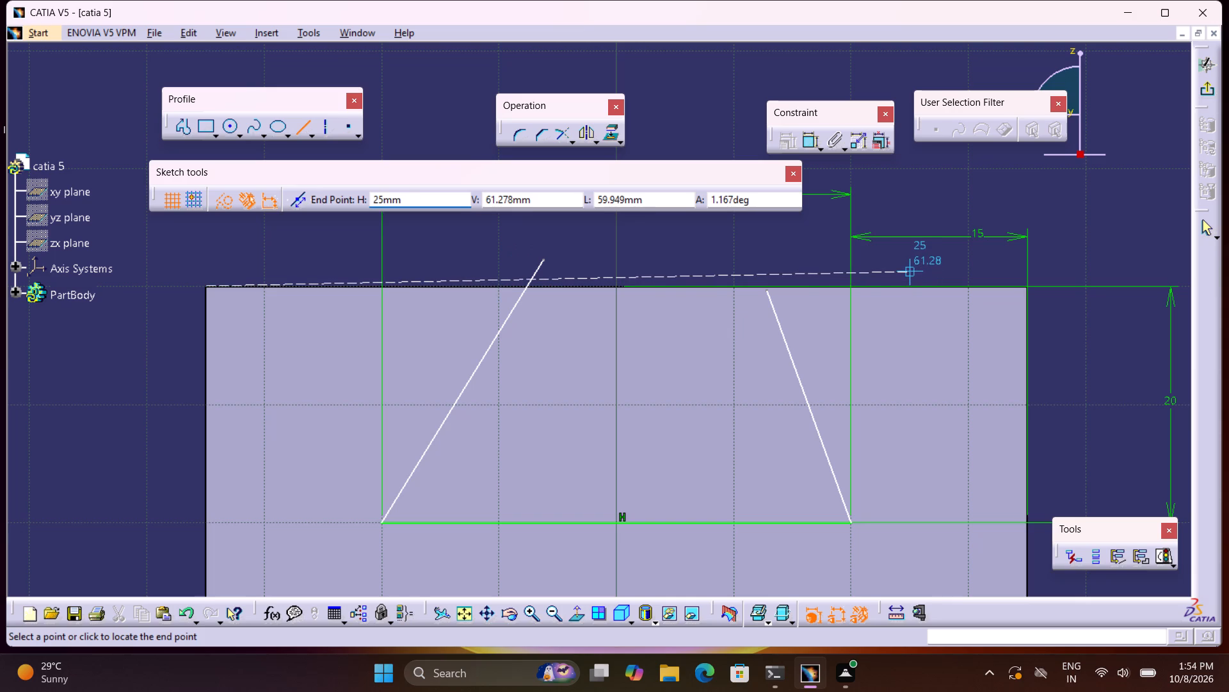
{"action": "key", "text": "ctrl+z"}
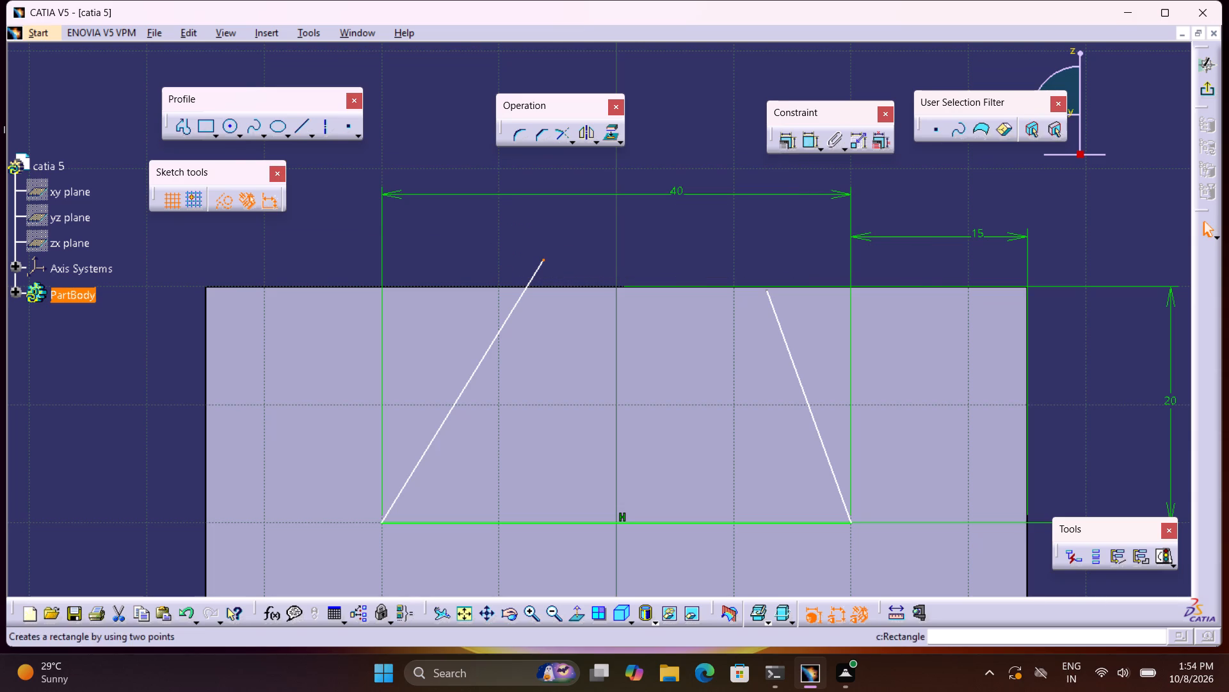
Draw a horizontal construction line about 22 mm long along the face's top edge from its negative-H corner.
{"action": "left_click", "coordinate": [301, 136]}
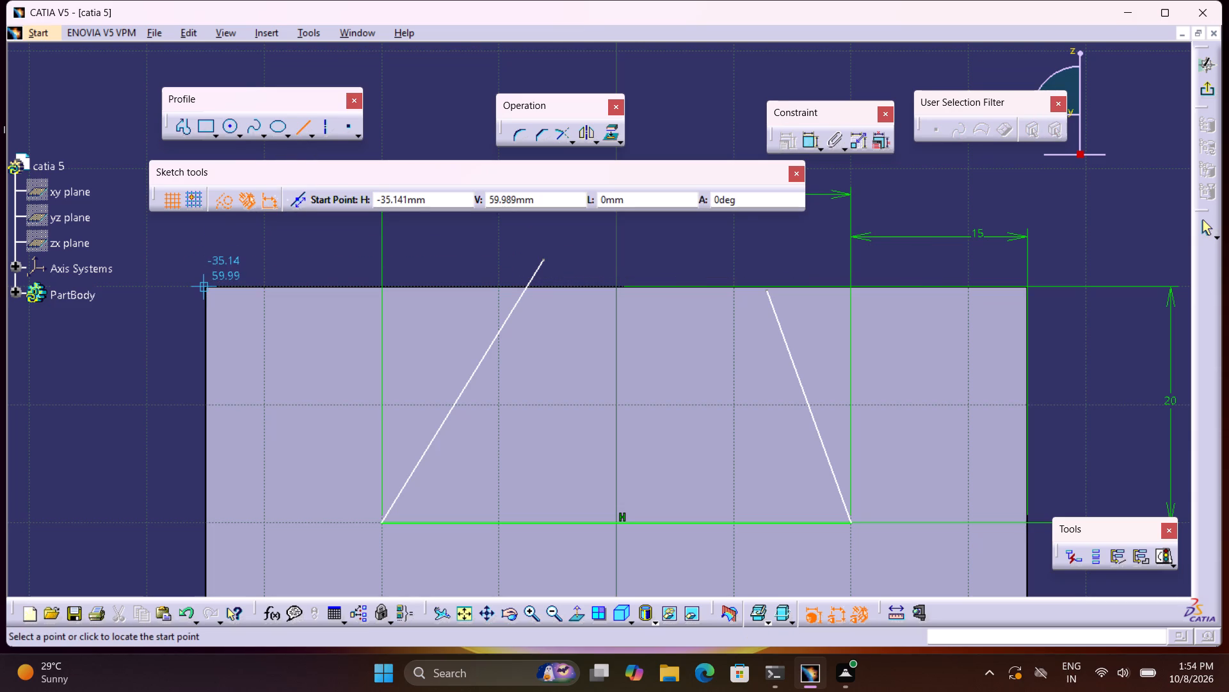
{"action": "left_click", "coordinate": [206, 286]}
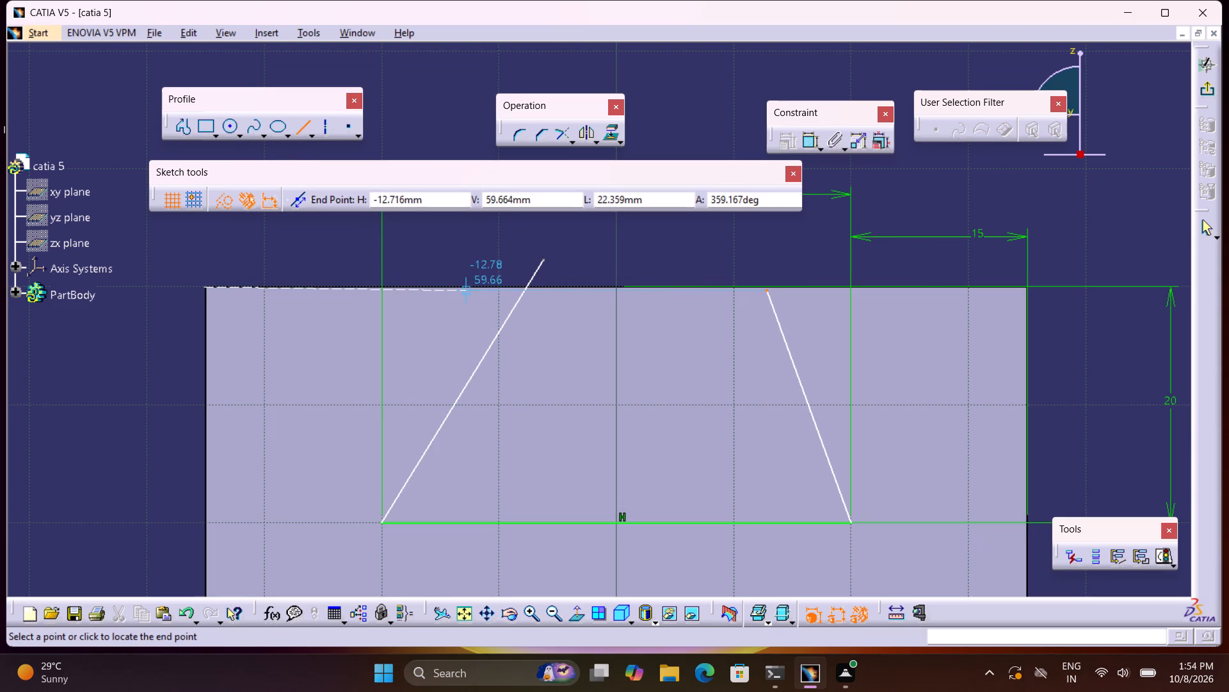
{"action": "left_click", "coordinate": [467, 287]}
Dimension the construction line's length and set it to 25 mm.
{"action": "left_click", "coordinate": [807, 138]}
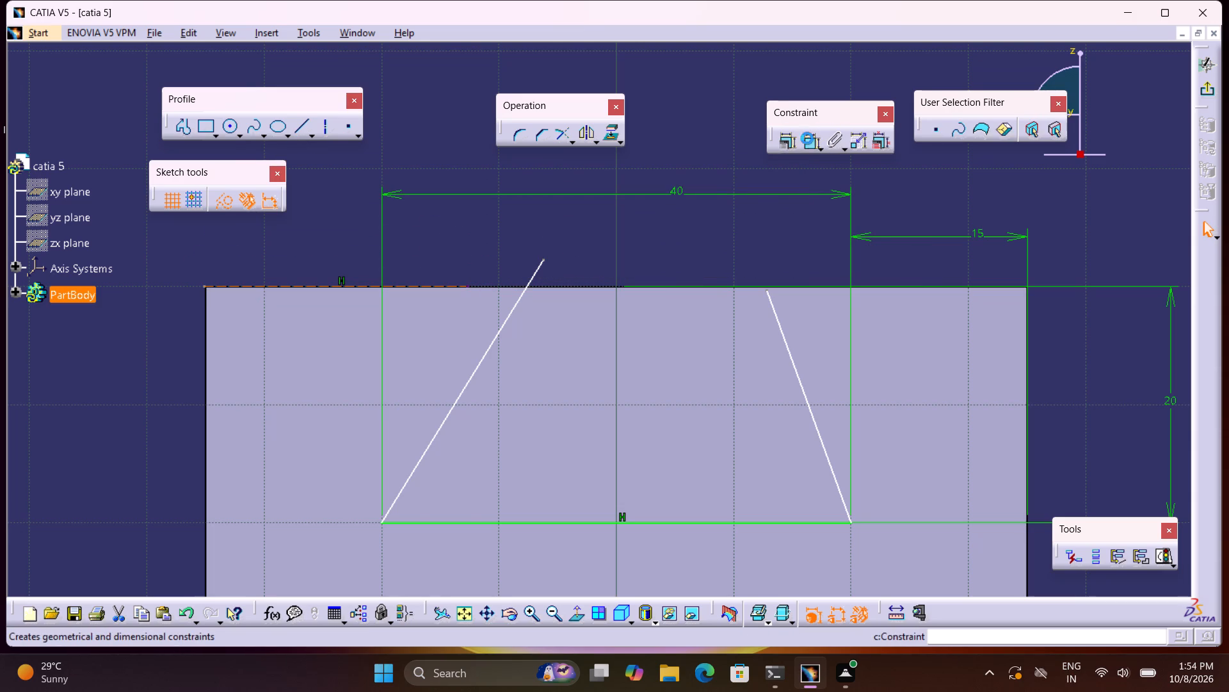
{"action": "left_click", "coordinate": [363, 242]}
{"action": "double_click", "coordinate": [363, 242]}
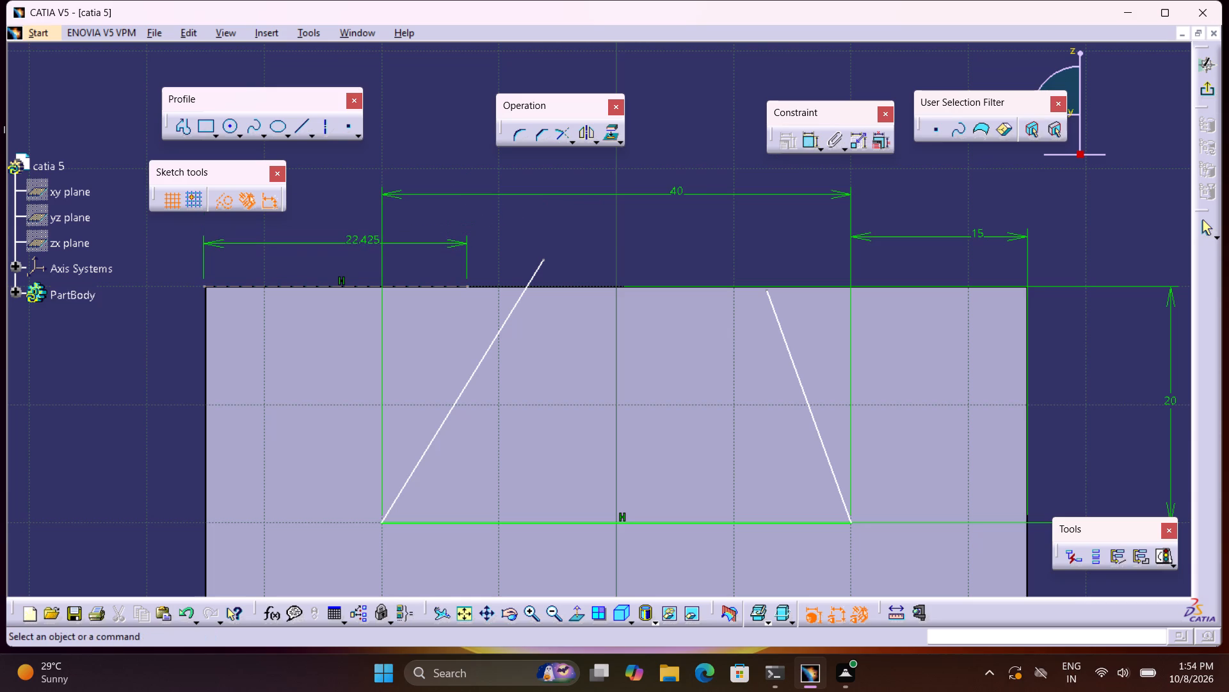
{"action": "double_click", "coordinate": [363, 242]}
{"action": "type", "text": "25"}
{"action": "key", "text": "Return"}
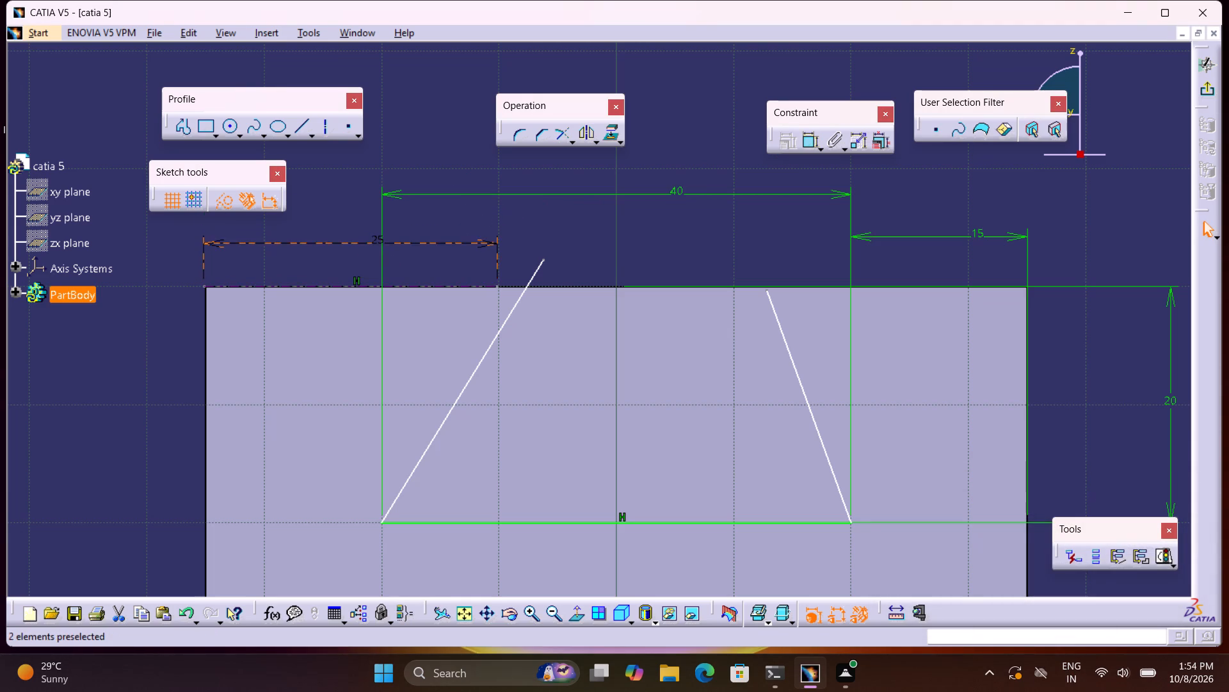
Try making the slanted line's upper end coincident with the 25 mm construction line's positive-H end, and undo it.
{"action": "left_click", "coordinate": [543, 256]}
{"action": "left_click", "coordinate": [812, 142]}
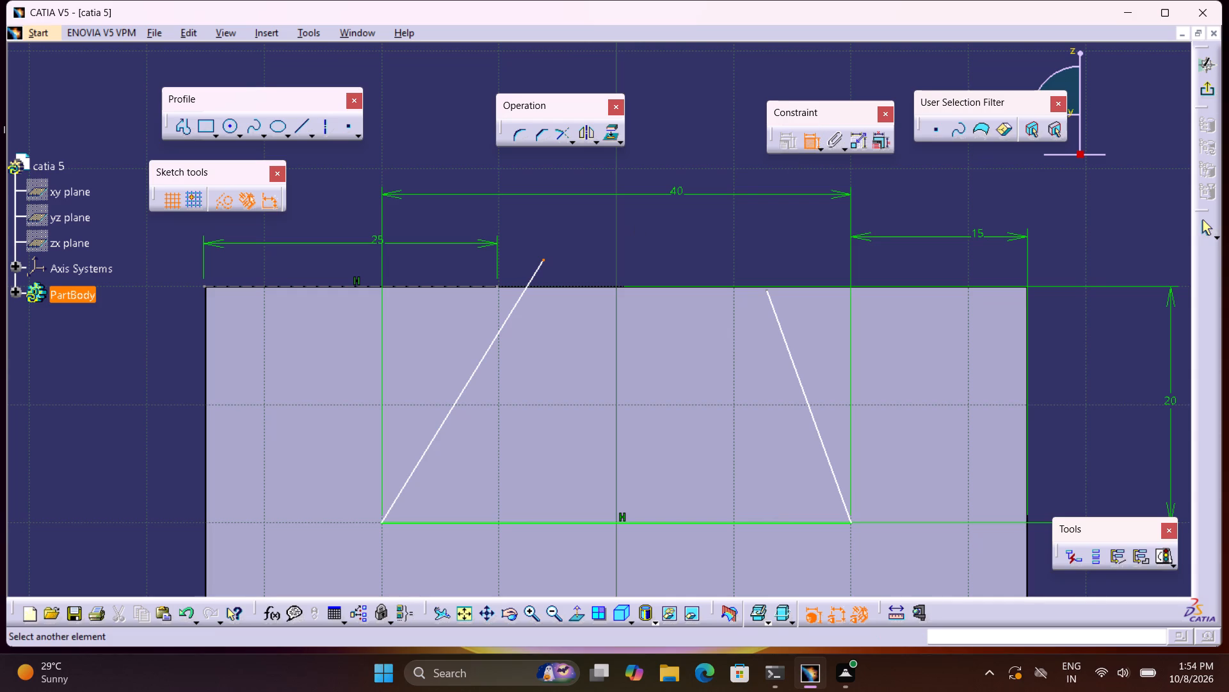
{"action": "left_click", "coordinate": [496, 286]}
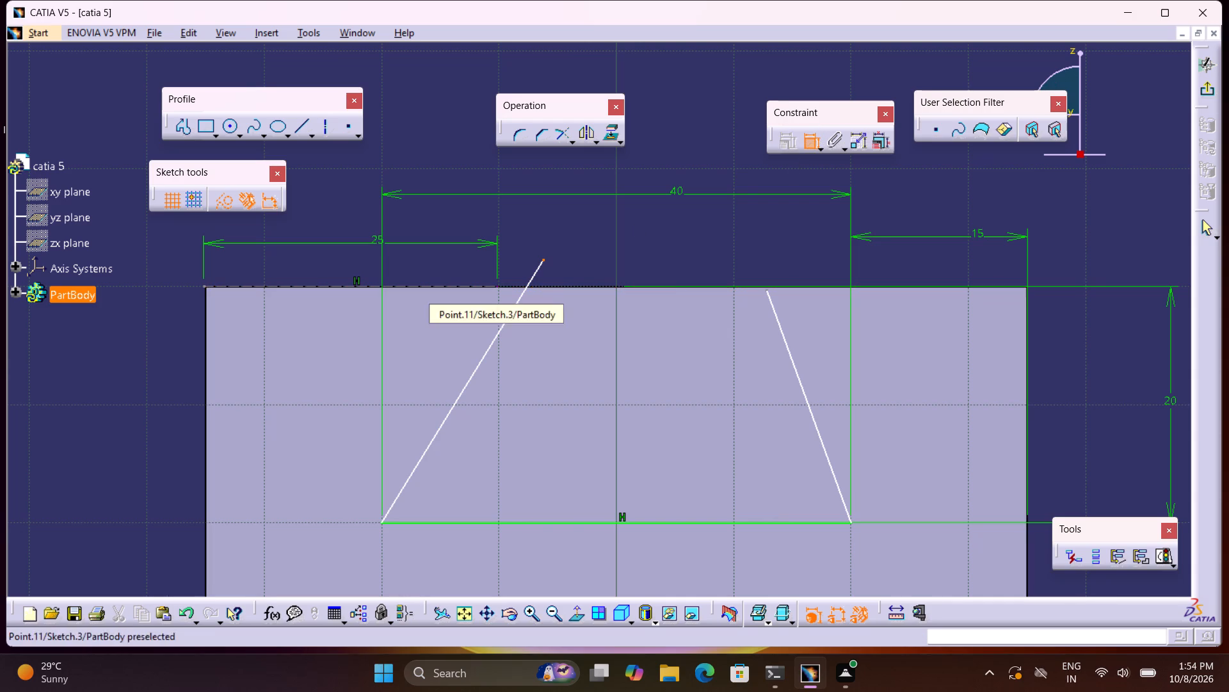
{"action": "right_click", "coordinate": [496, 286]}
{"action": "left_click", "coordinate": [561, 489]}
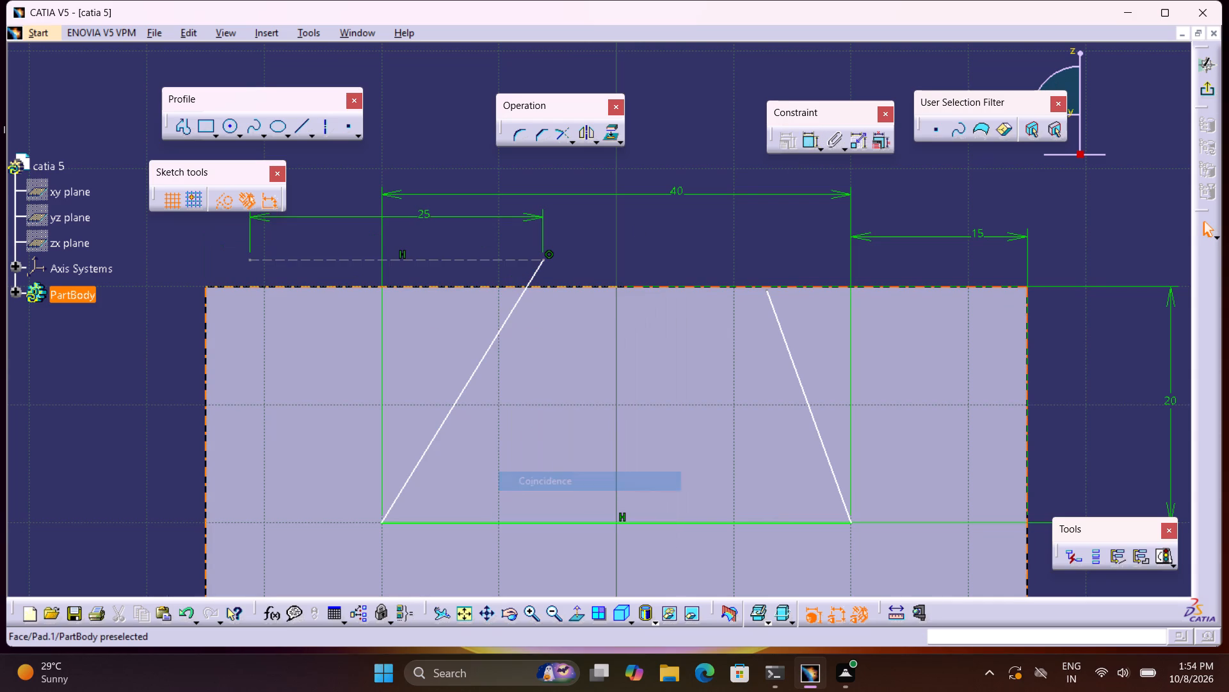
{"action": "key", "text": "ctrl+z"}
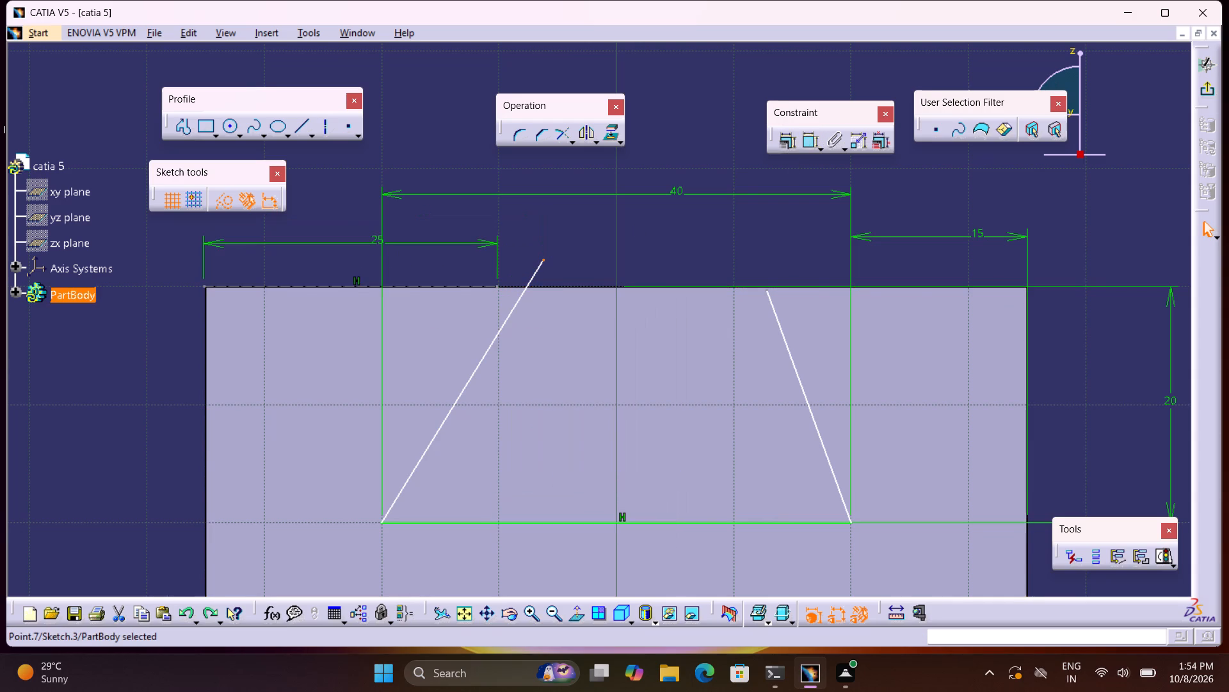
Delete both slanted lines, keeping the 40 mm base line and the construction line.
{"action": "left_click", "coordinate": [506, 318]}
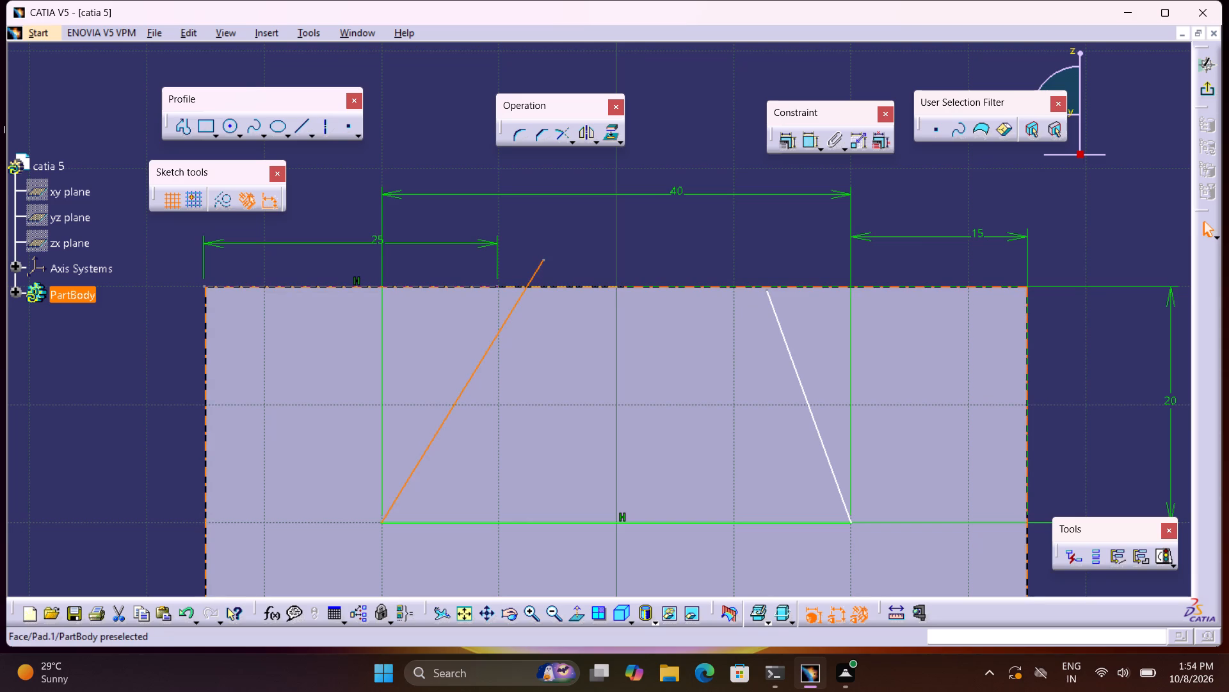
{"action": "key", "text": "Delete"}
{"action": "left_click", "coordinate": [787, 347]}
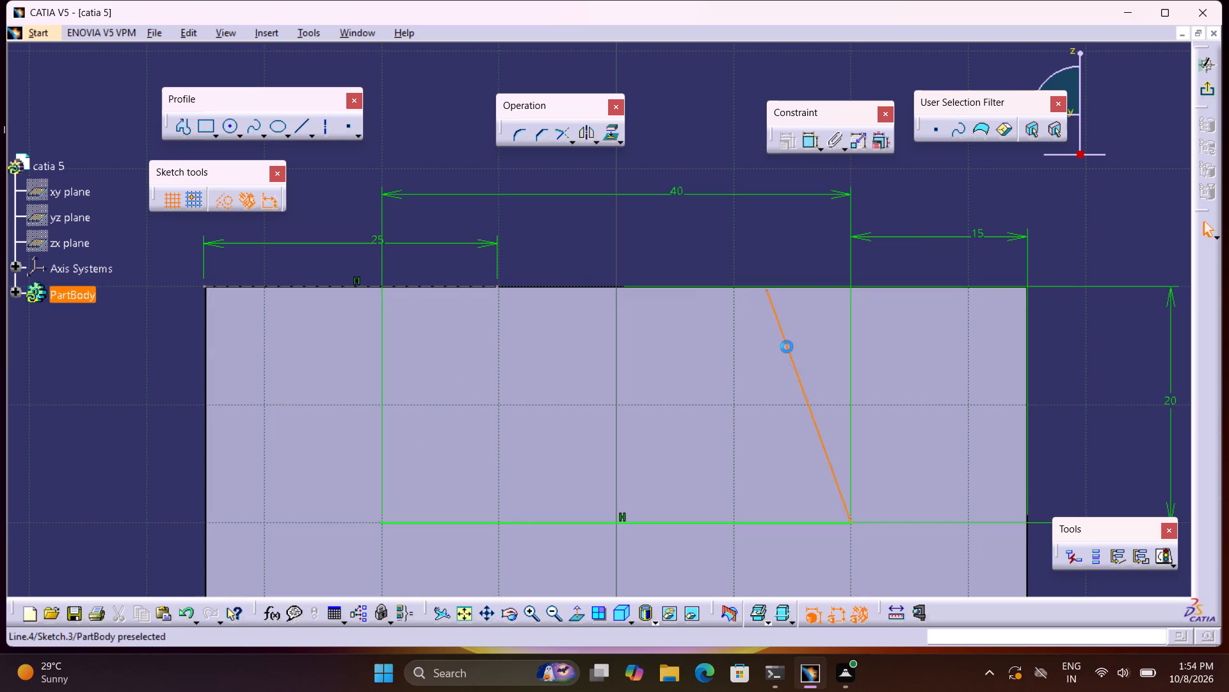
{"action": "key", "text": "Delete"}
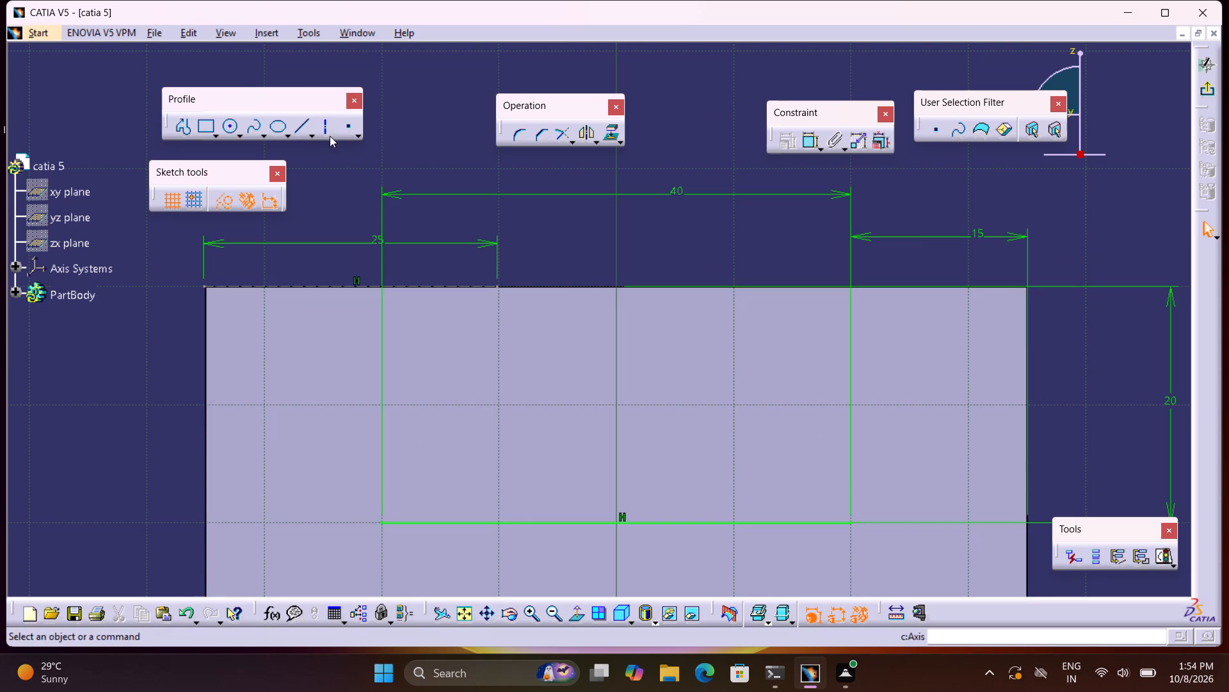
Draw a second horizontal construction line about 19 mm long along the face's top edge from its positive-H corner.
{"action": "left_click", "coordinate": [307, 120]}
{"action": "left_click", "coordinate": [300, 124]}
{"action": "left_click", "coordinate": [301, 124]}
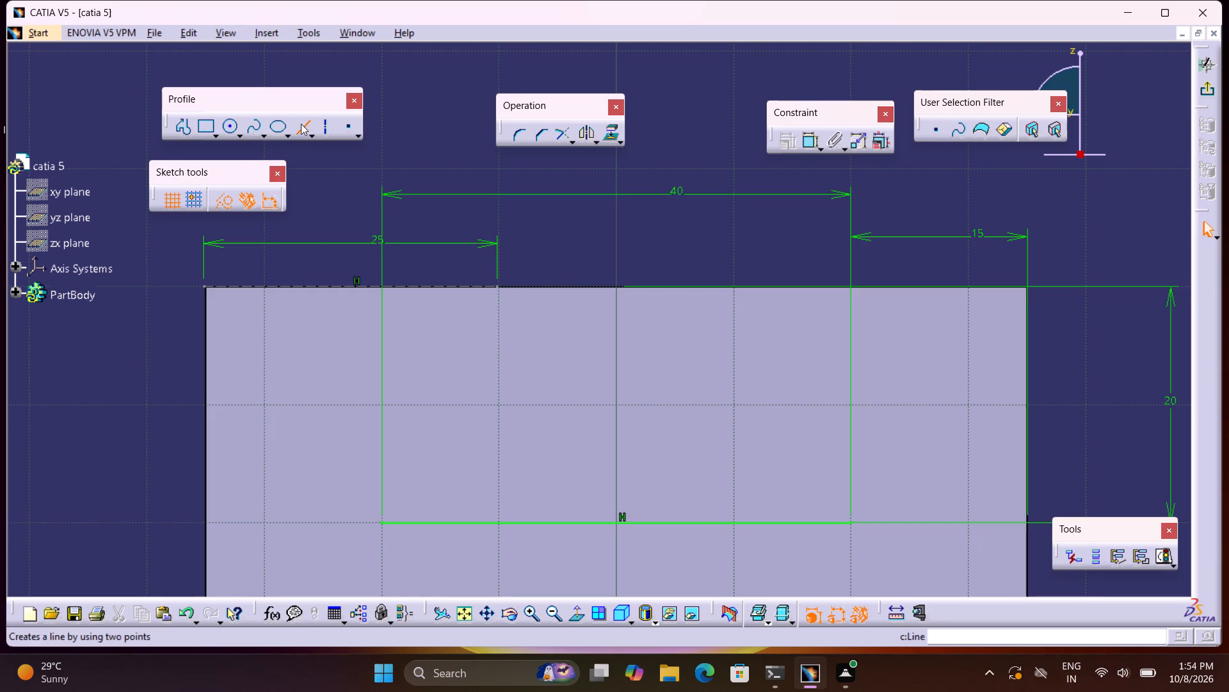
{"action": "left_click", "coordinate": [1027, 286]}
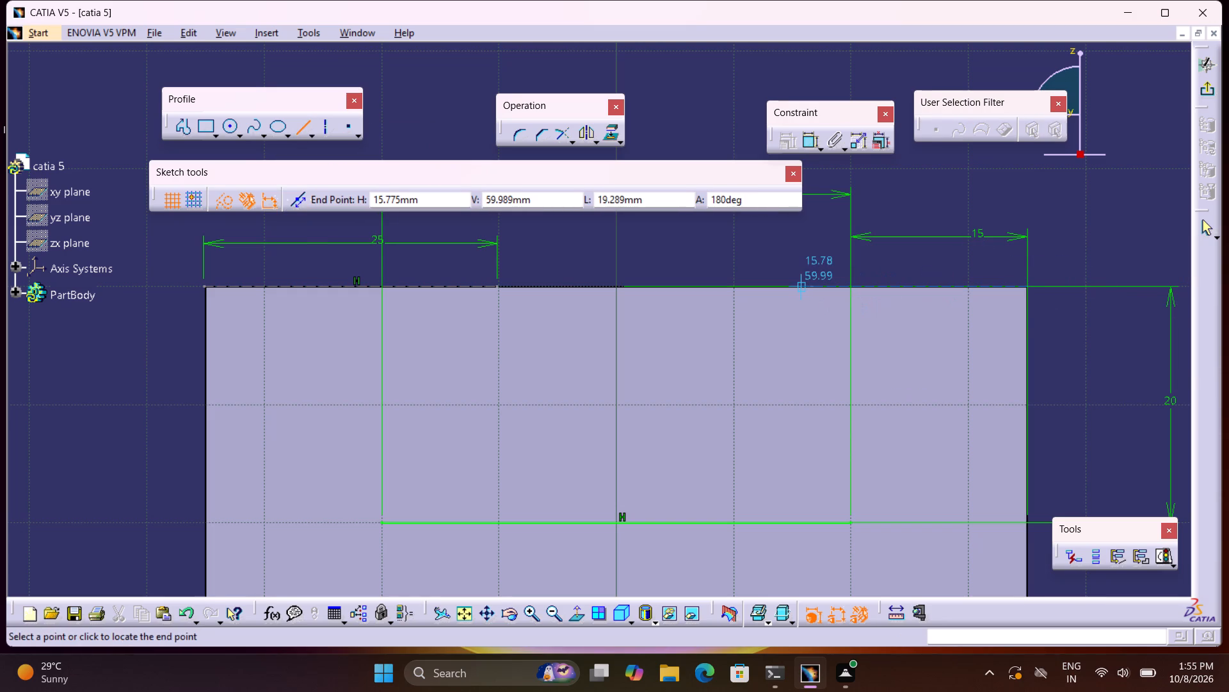
{"action": "left_click", "coordinate": [801, 284]}
Dimension the second construction line's length and set it to 25 mm.
{"action": "left_click", "coordinate": [805, 144]}
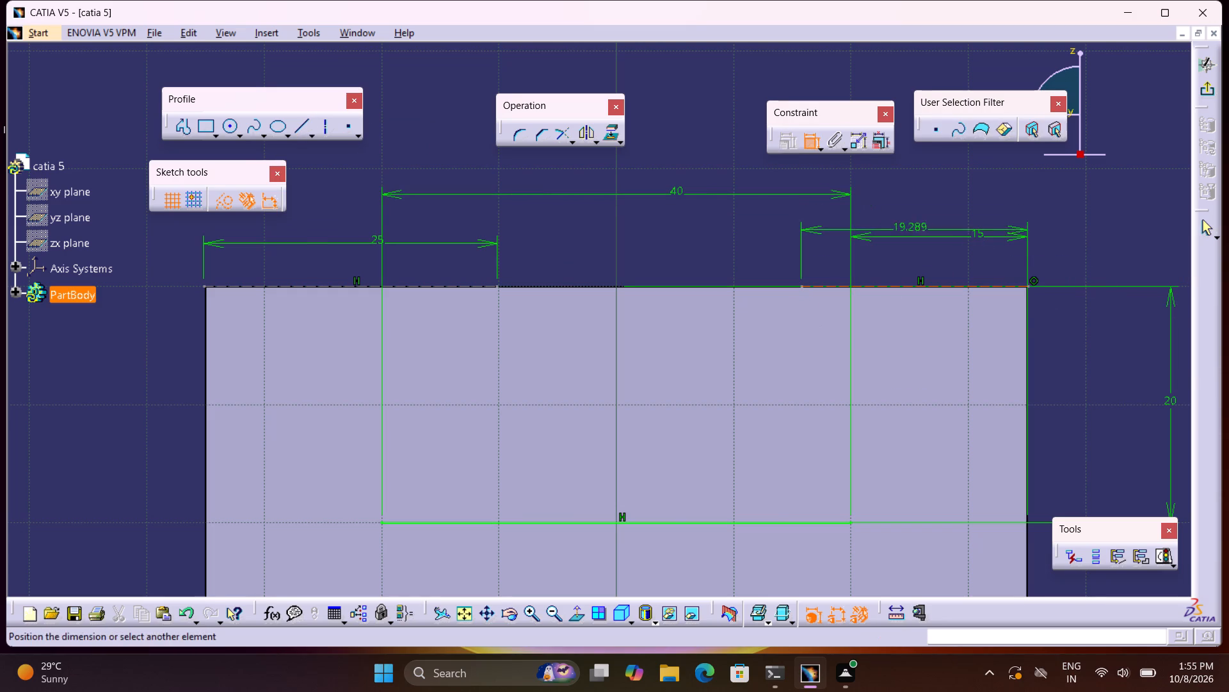
{"action": "left_click", "coordinate": [929, 212]}
{"action": "double_click", "coordinate": [933, 207]}
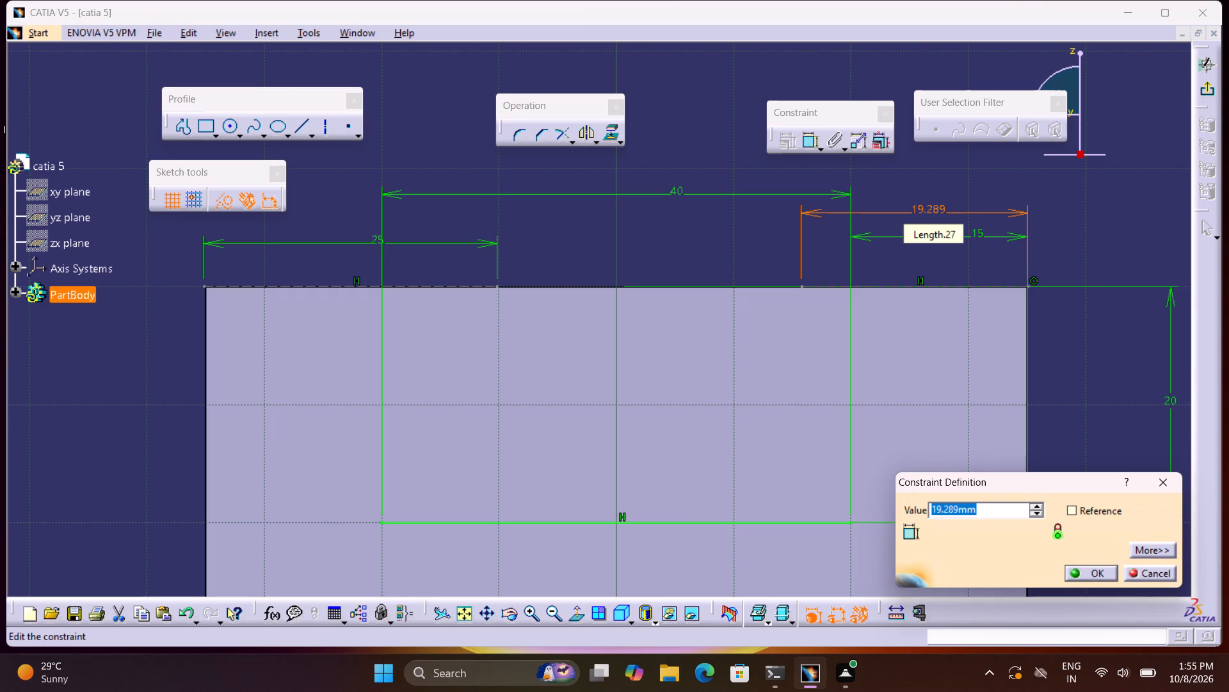
{"action": "type", "text": "25"}
{"action": "key", "text": "Return"}
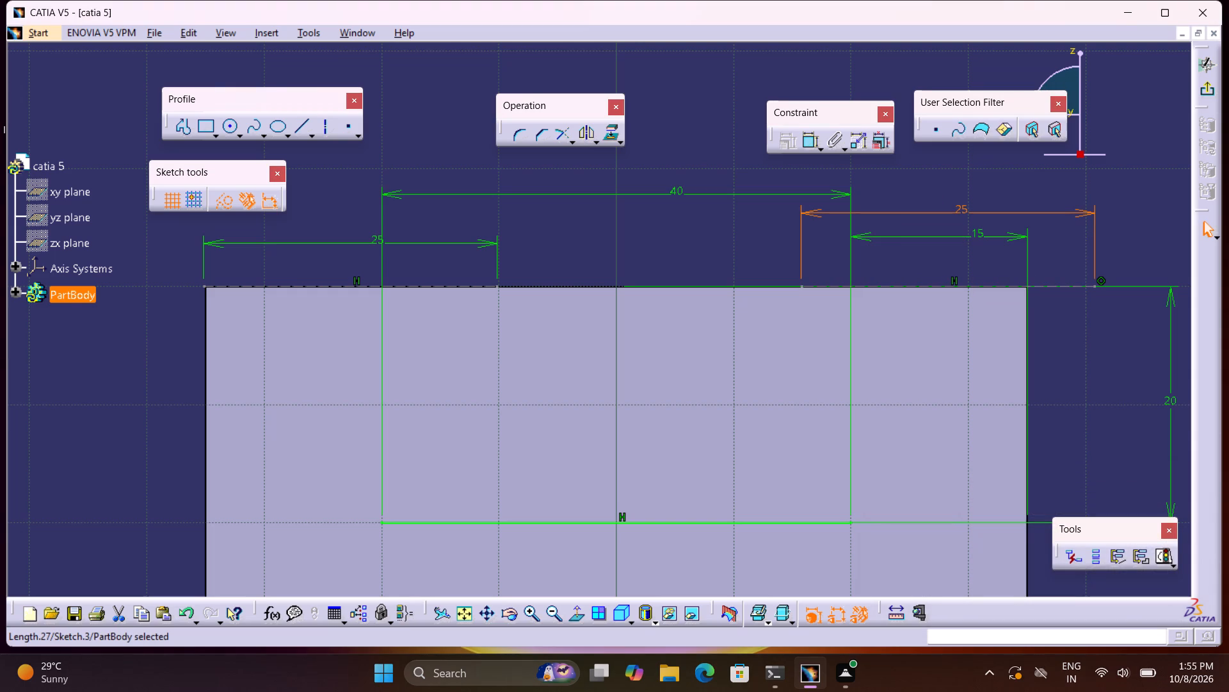
{"action": "key", "text": "ctrl+z"}
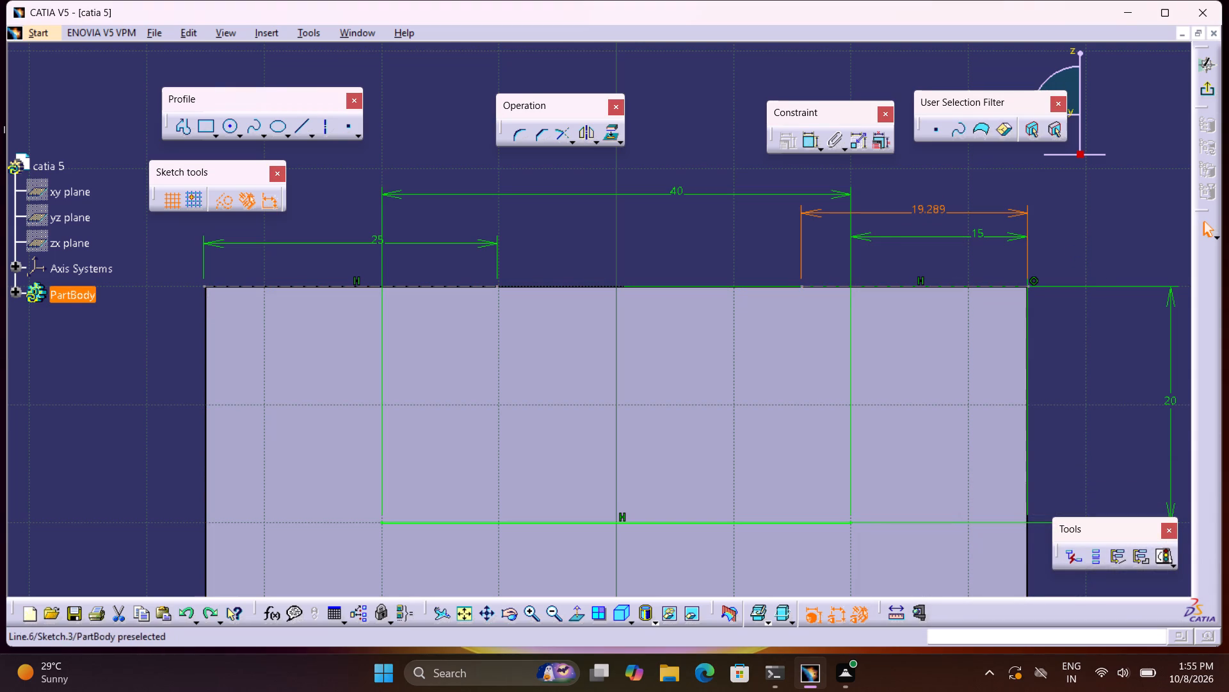
{"action": "double_click", "coordinate": [917, 203]}
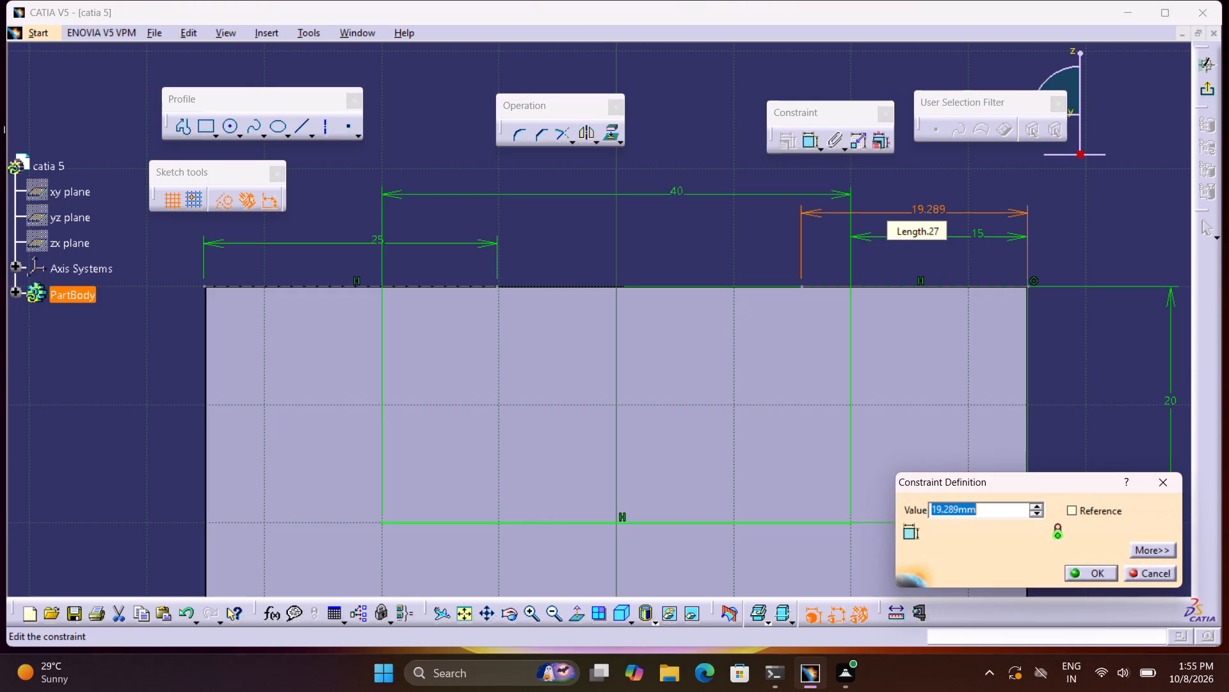
{"action": "type", "text": "24"}
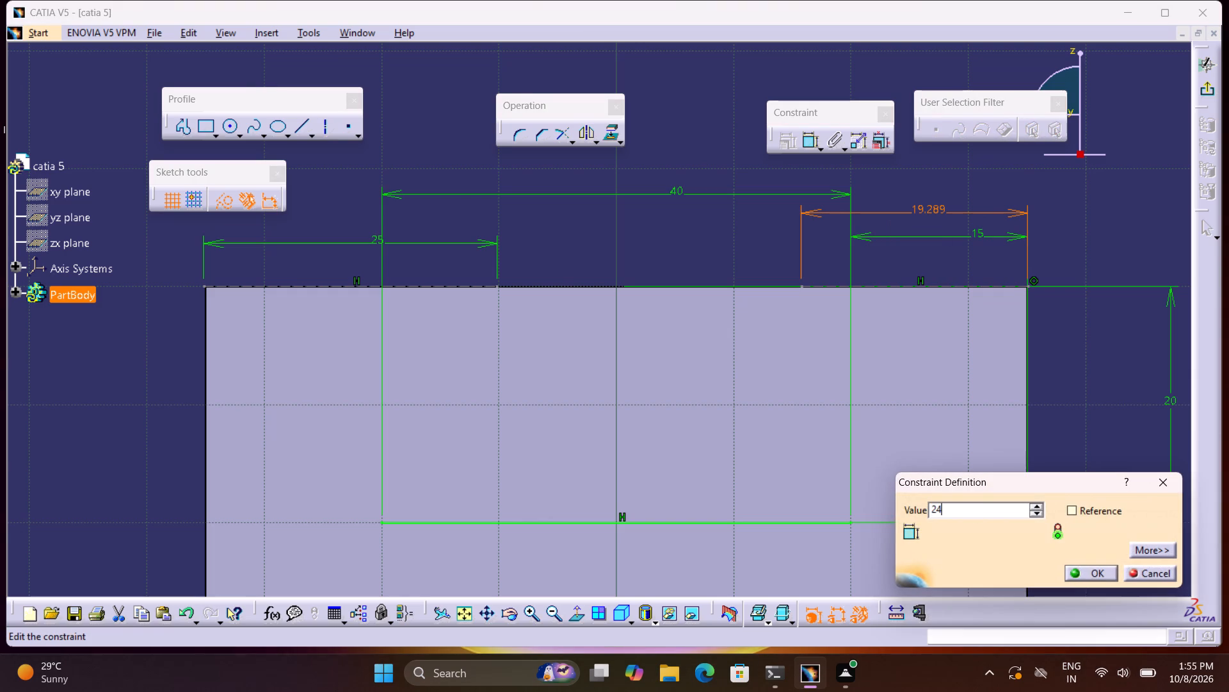
{"action": "key", "text": "Delete"}
{"action": "key", "text": "BackSpace"}
{"action": "key", "text": "5"}
{"action": "key", "text": "Return"}
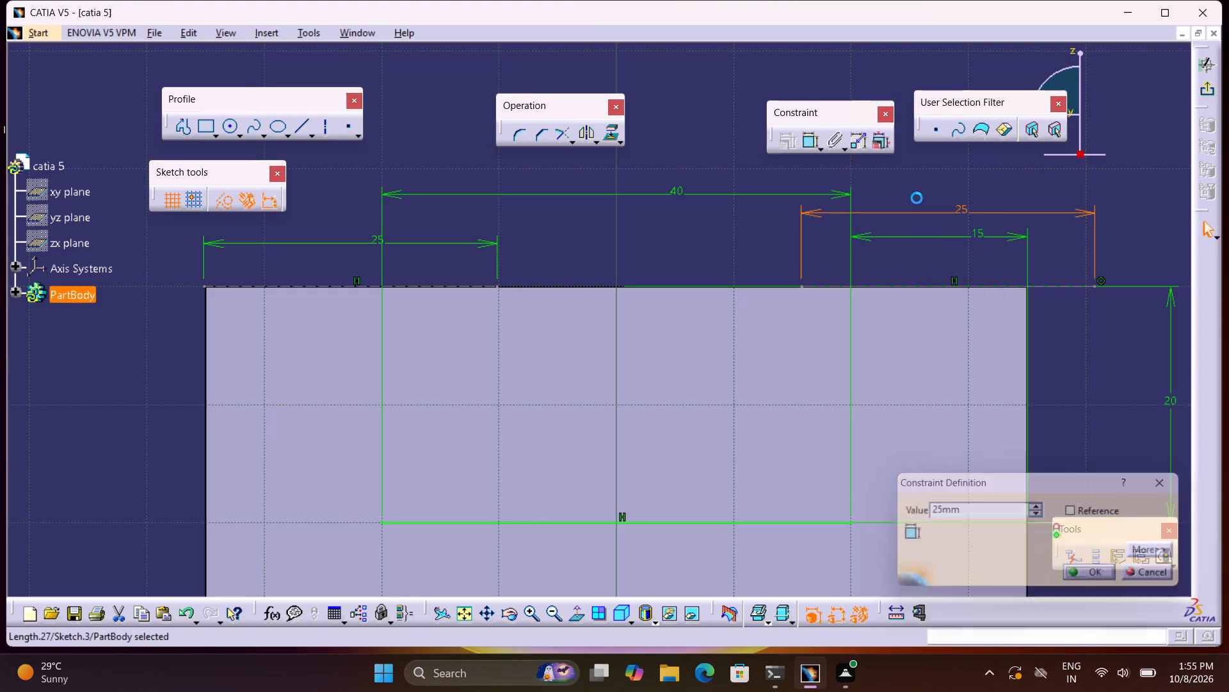
Shift the second 25 mm construction line along the face's top edge until its outer end meets the positive-H corner.
{"action": "left_click_drag", "start_coordinate": [951, 284], "coordinate": [933, 288]}
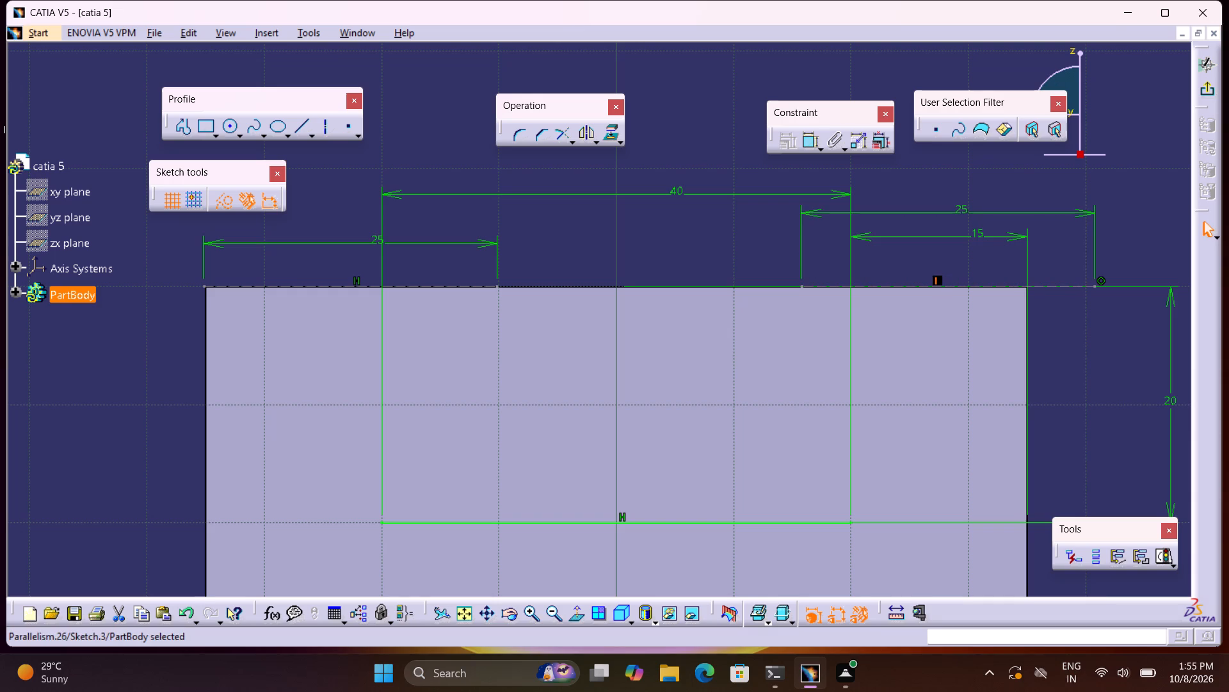
{"action": "left_click_drag", "start_coordinate": [933, 288], "coordinate": [931, 288]}
{"action": "left_click_drag", "start_coordinate": [930, 288], "coordinate": [873, 286]}
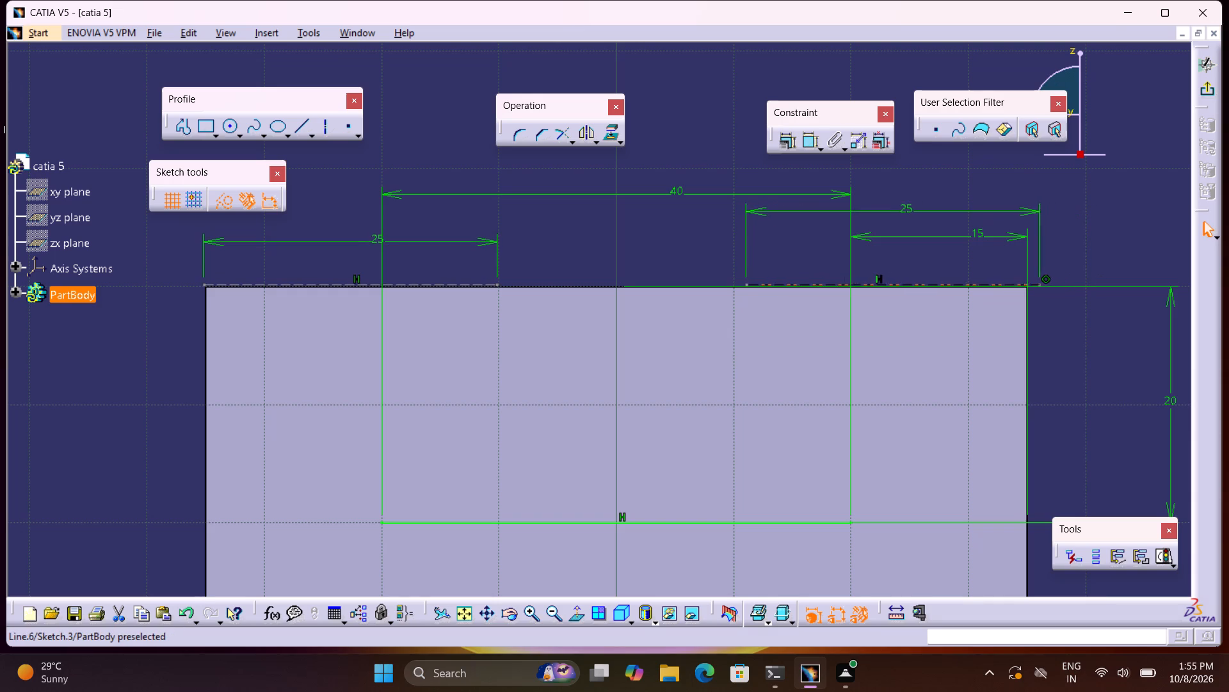
{"action": "left_click_drag", "start_coordinate": [873, 286], "coordinate": [855, 286]}
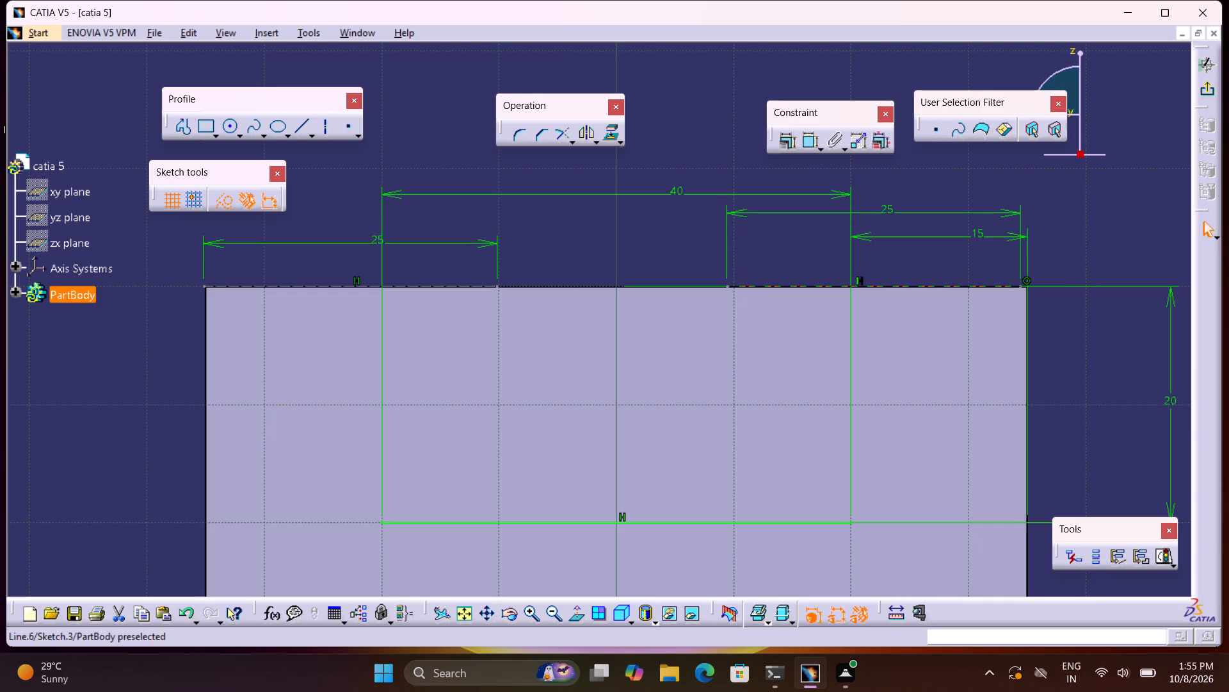
{"action": "left_click_drag", "start_coordinate": [855, 286], "coordinate": [861, 287]}
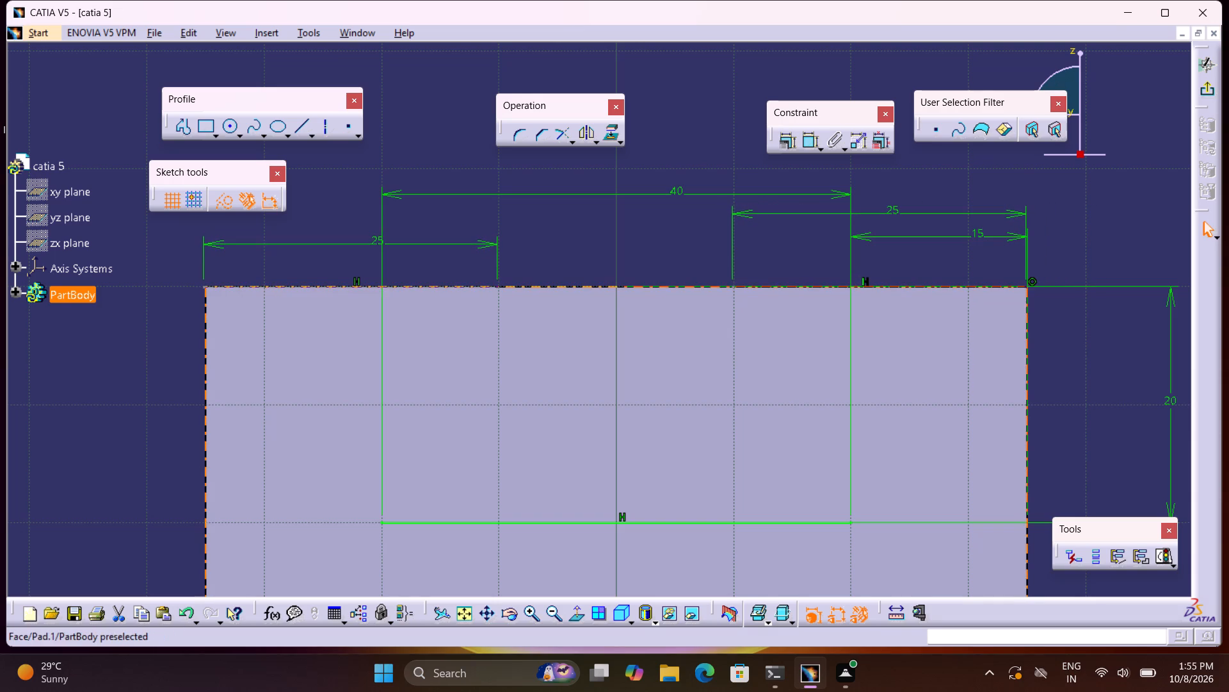
Draw a standard three-line profile from the base line's negative-H end through both construction lines' inner ends to its positive-H end.
{"action": "left_click", "coordinate": [177, 124]}
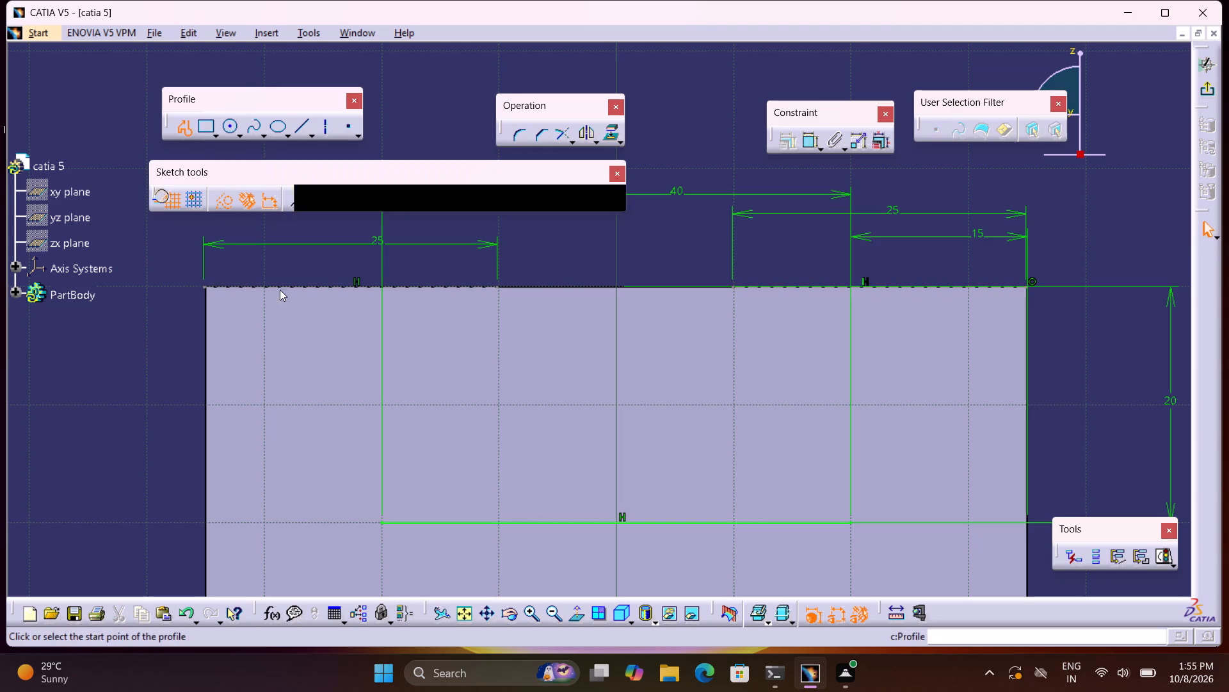
{"action": "left_click", "coordinate": [382, 523]}
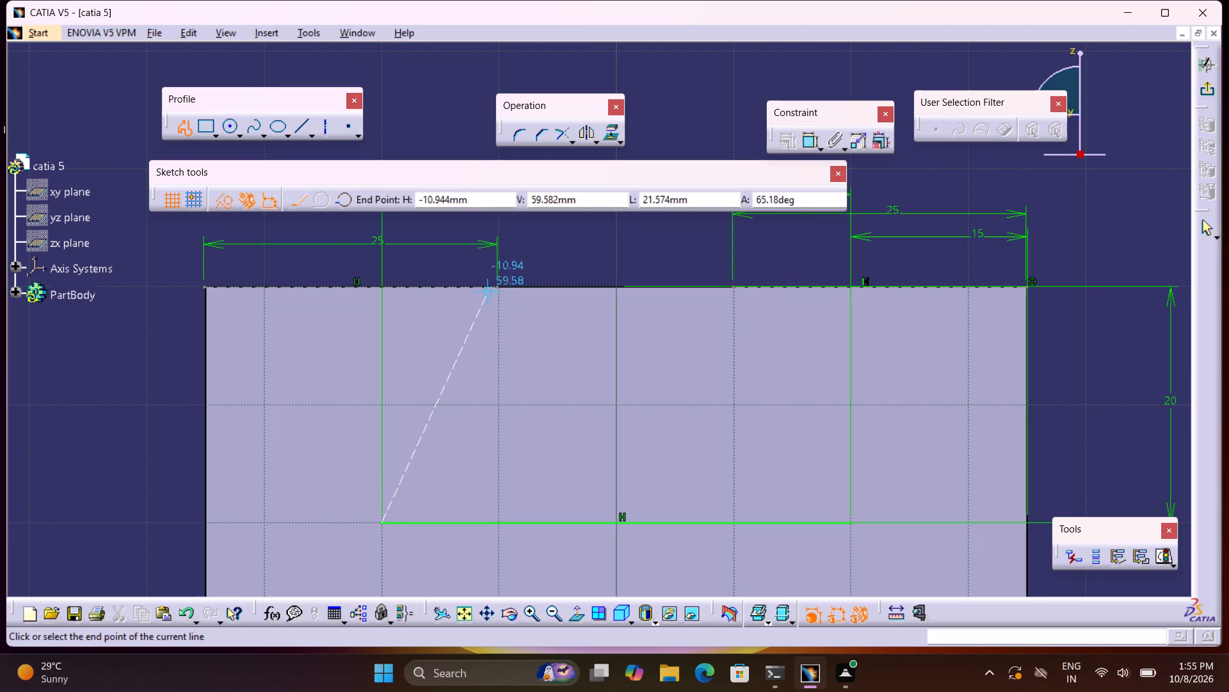
{"action": "left_click", "coordinate": [225, 202]}
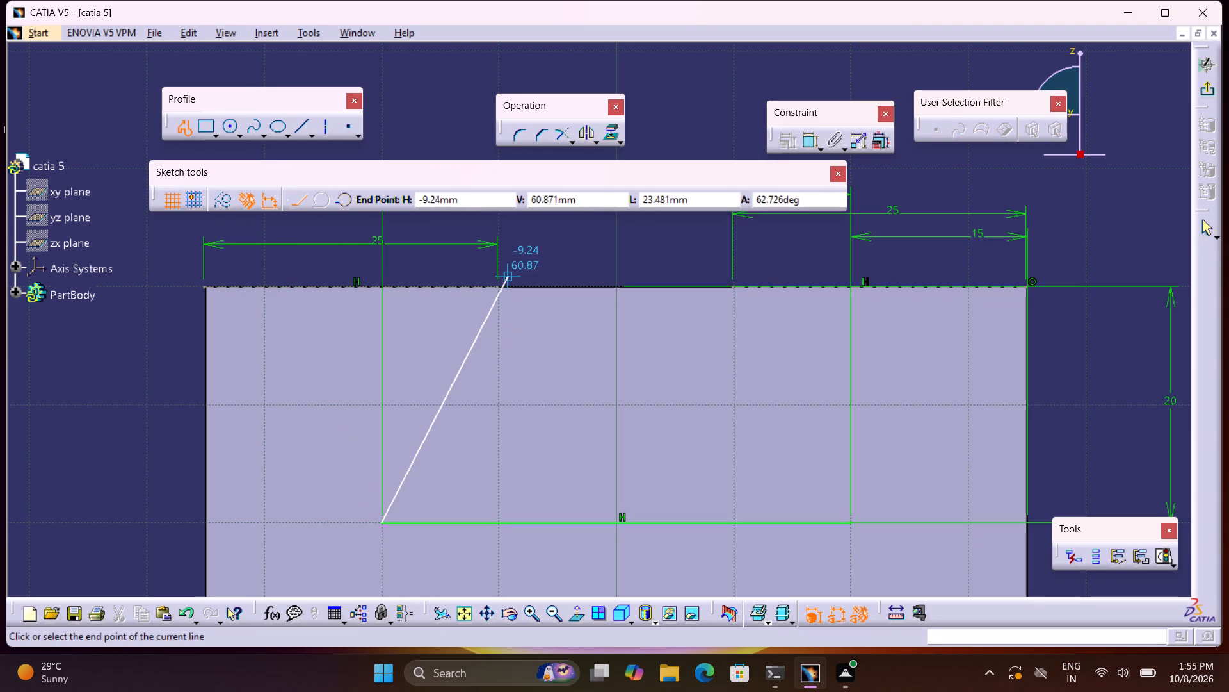
{"action": "left_click", "coordinate": [496, 286]}
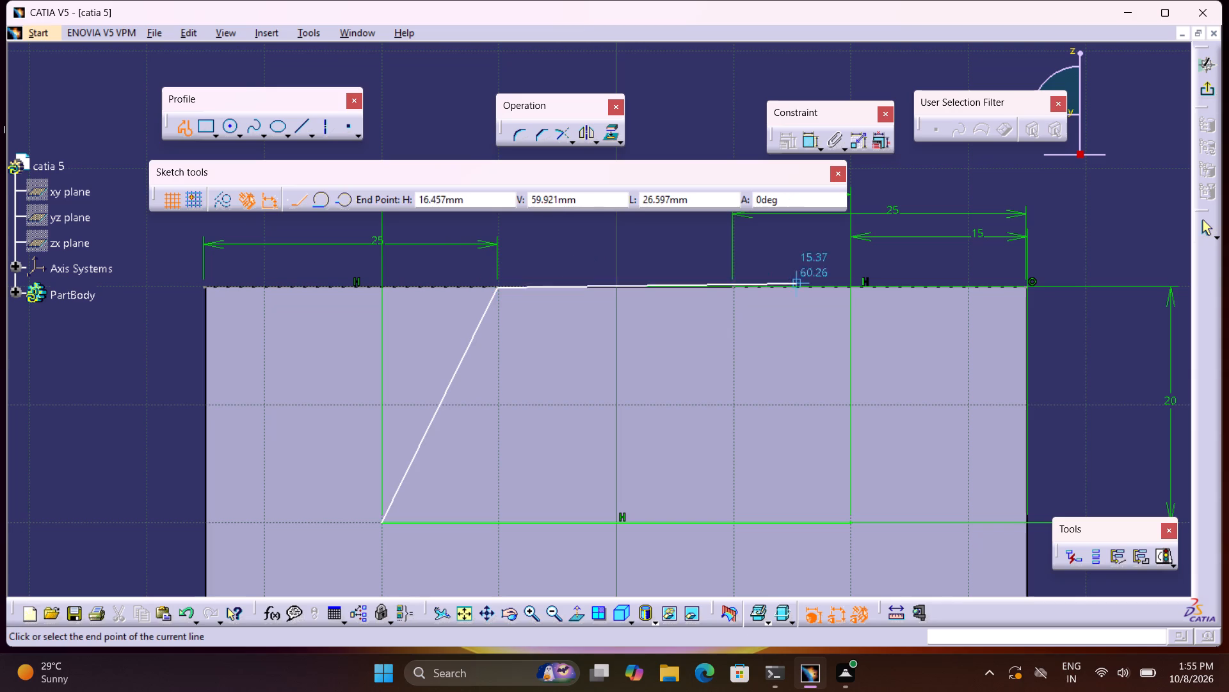
{"action": "left_click", "coordinate": [732, 284]}
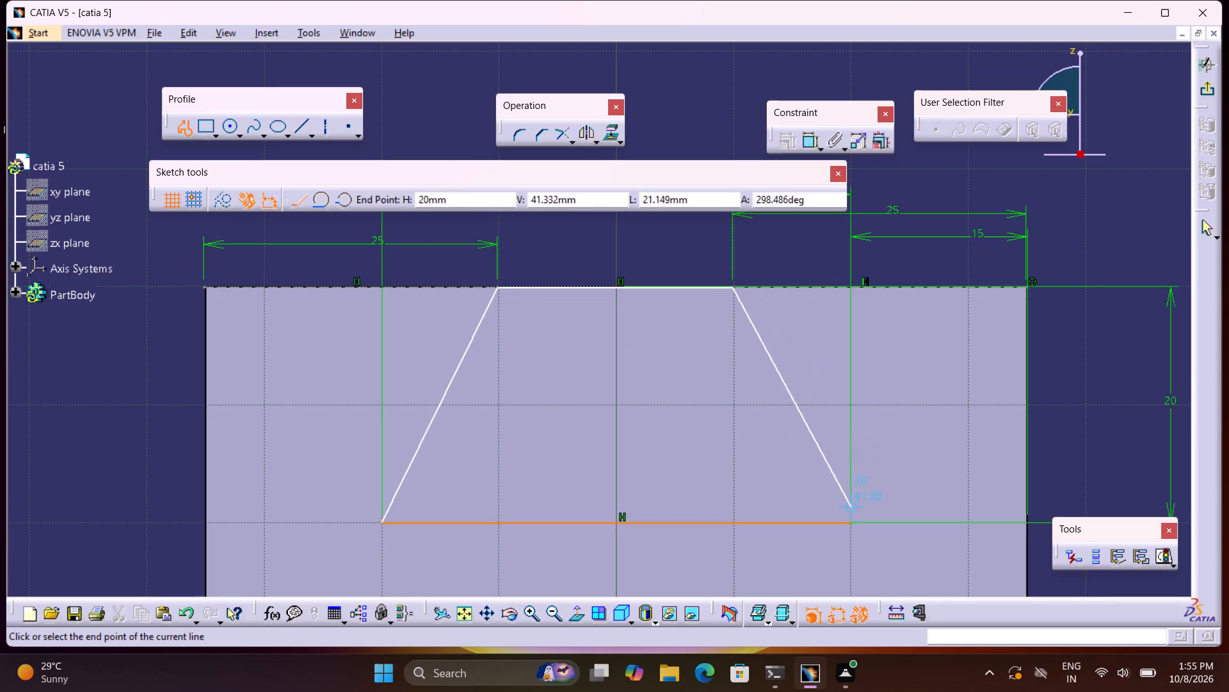
{"action": "left_click", "coordinate": [849, 523]}
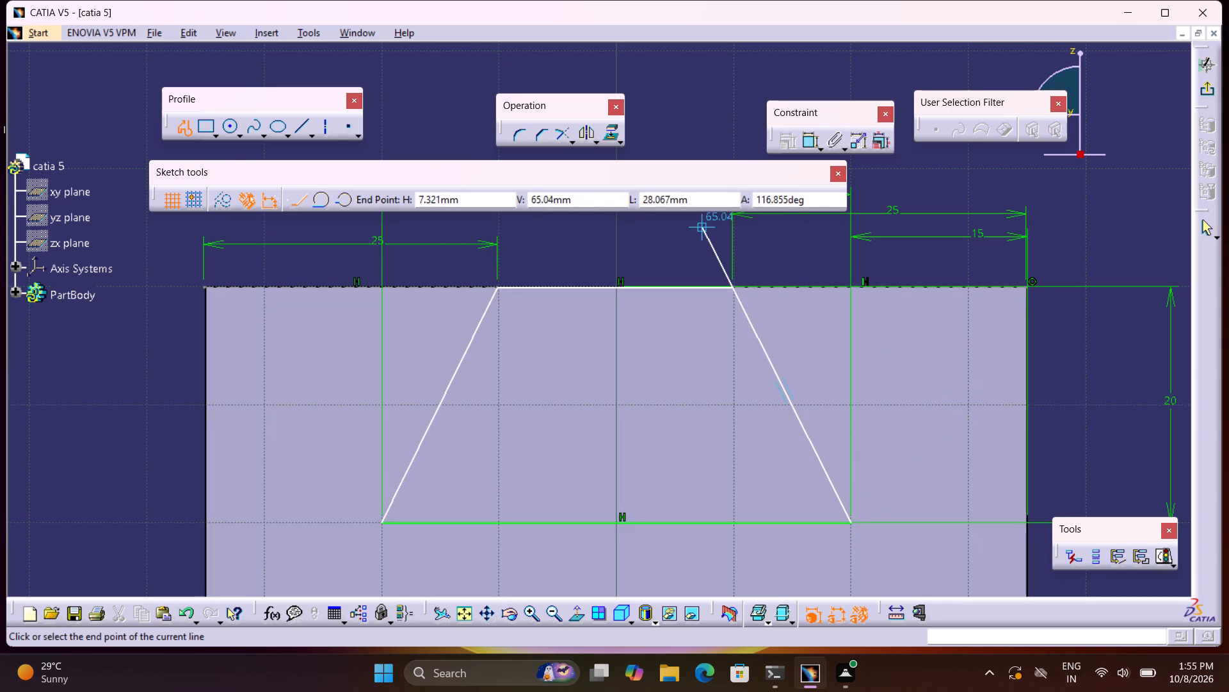
{"action": "left_click", "coordinate": [182, 131]}
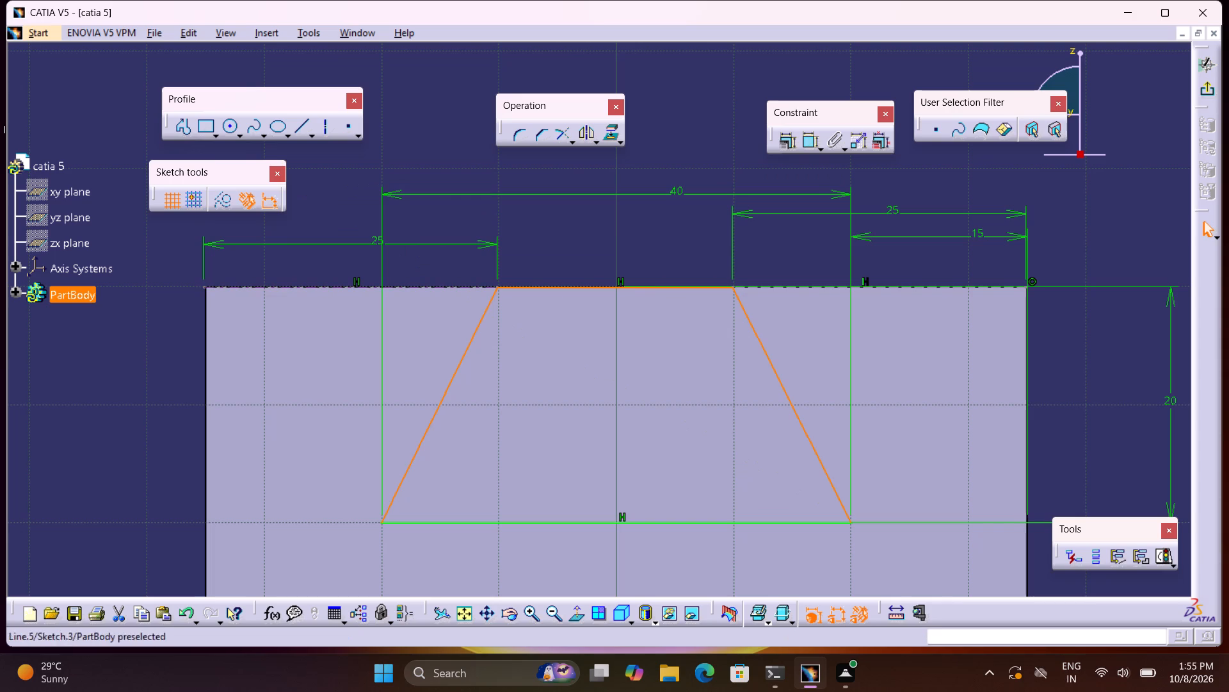
Delete both construction lines along the top edge together with their 25 mm dimensions.
{"action": "left_click", "coordinate": [337, 237]}
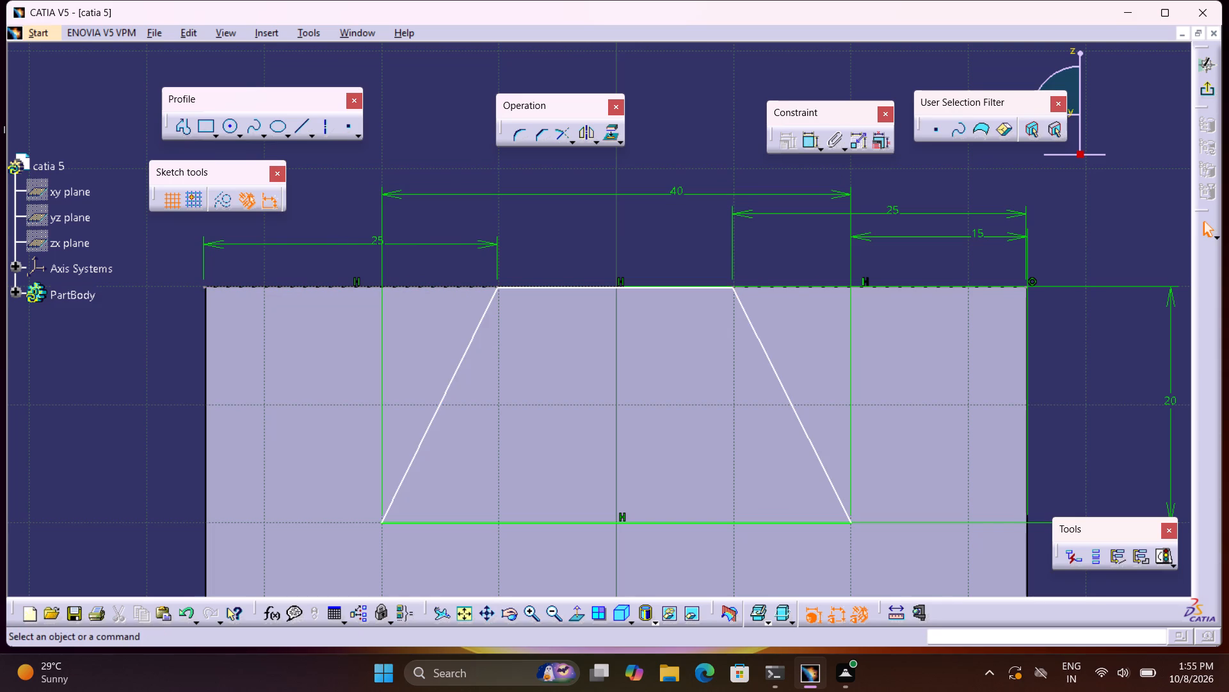
{"action": "left_click", "coordinate": [344, 243]}
{"action": "key", "text": "Delete"}
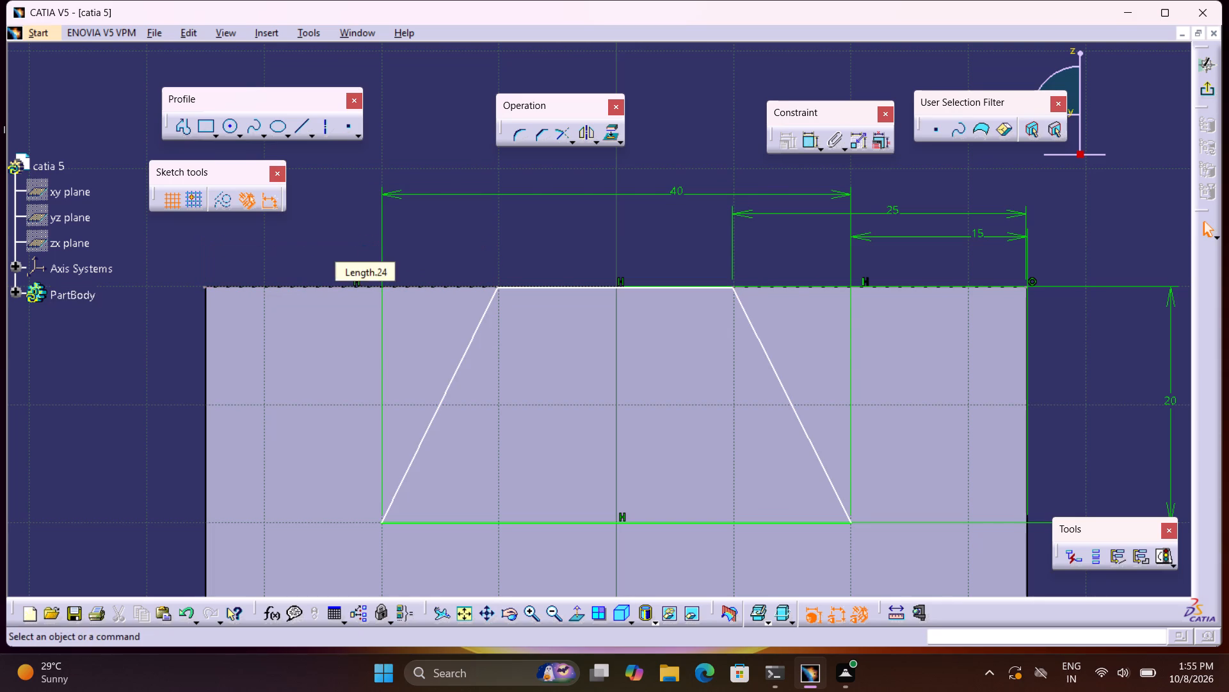
{"action": "left_click", "coordinate": [408, 286]}
{"action": "key", "text": "Delete"}
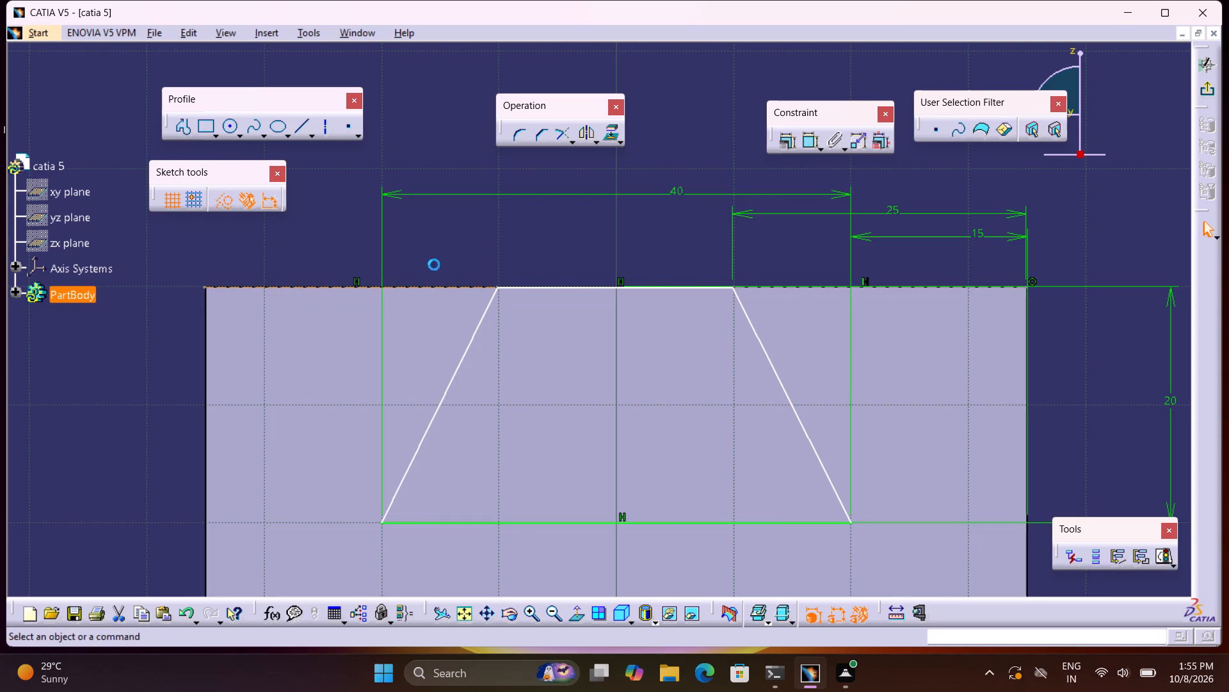
{"action": "left_click", "coordinate": [904, 282]}
{"action": "key", "text": "Delete"}
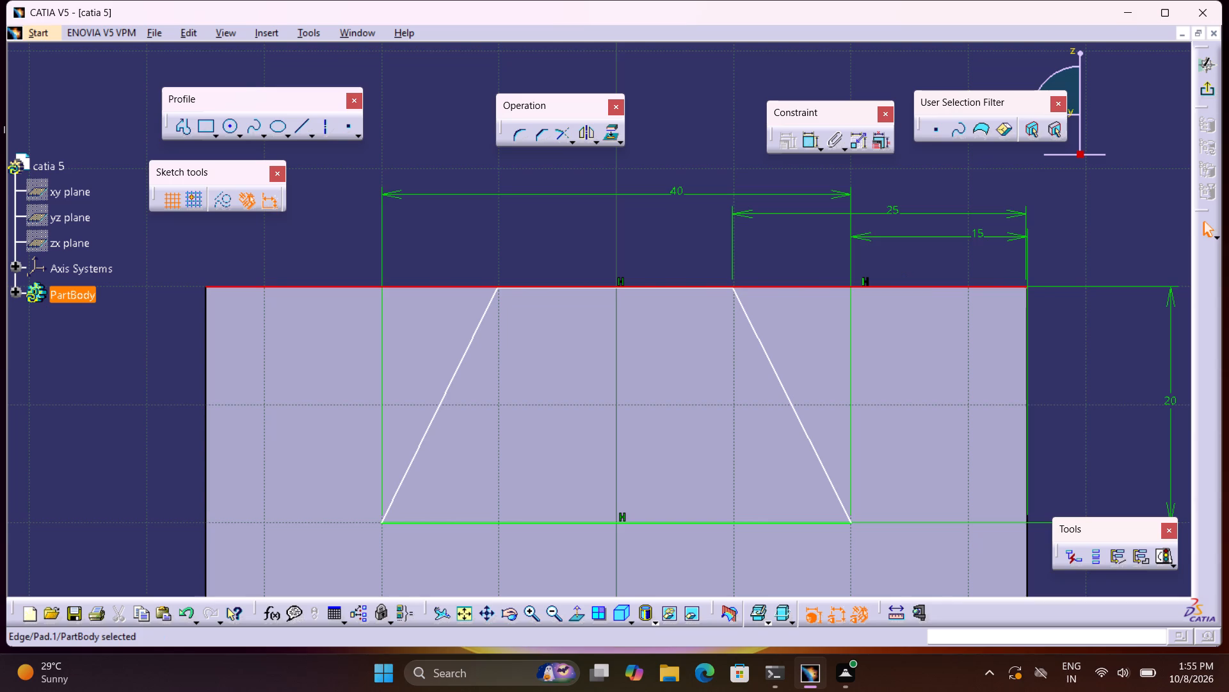
{"action": "left_click", "coordinate": [903, 262]}
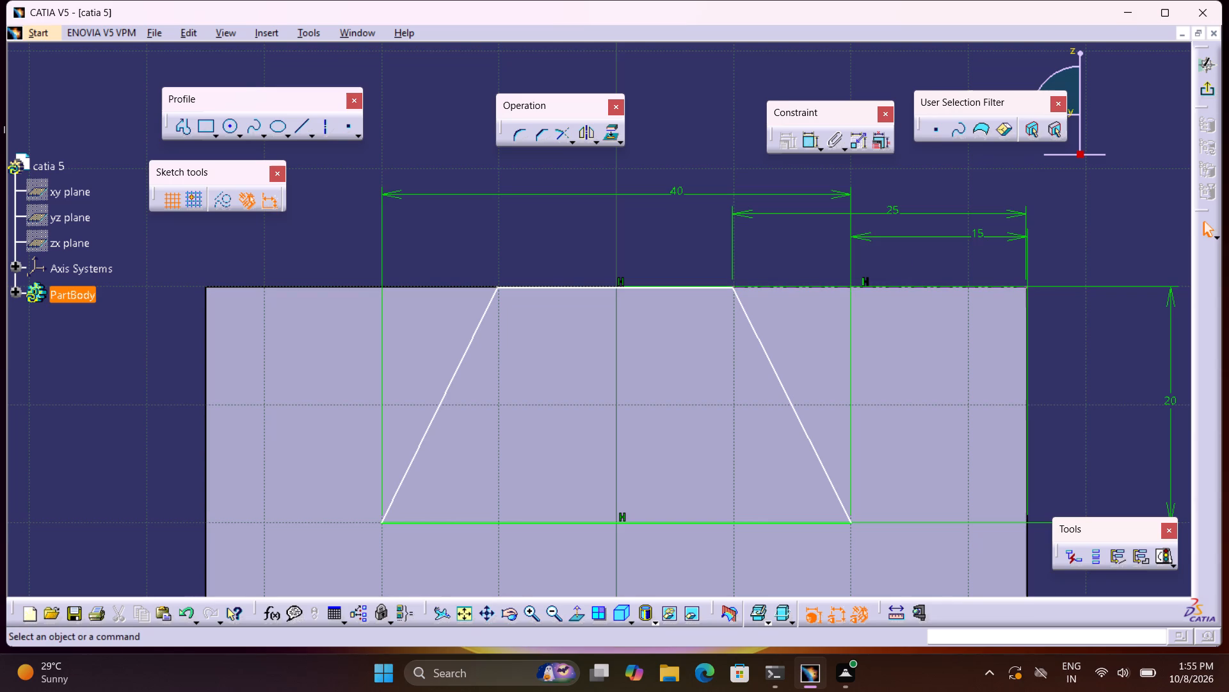
{"action": "left_click", "coordinate": [902, 287]}
{"action": "key", "text": "Delete"}
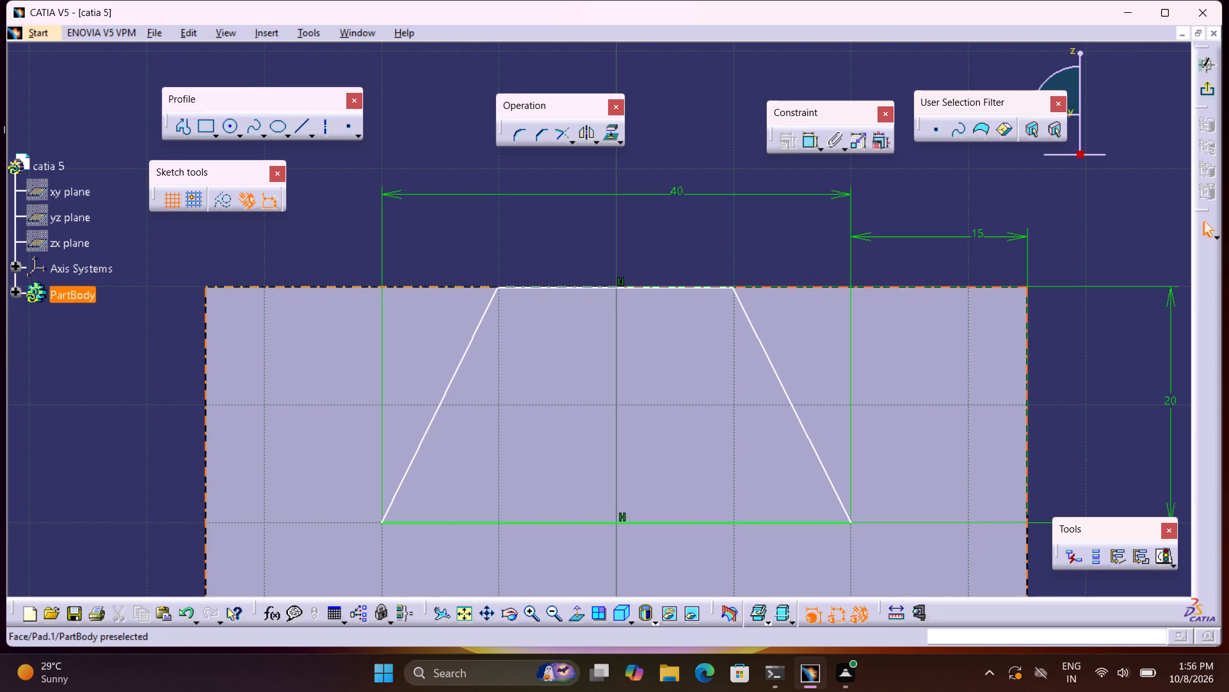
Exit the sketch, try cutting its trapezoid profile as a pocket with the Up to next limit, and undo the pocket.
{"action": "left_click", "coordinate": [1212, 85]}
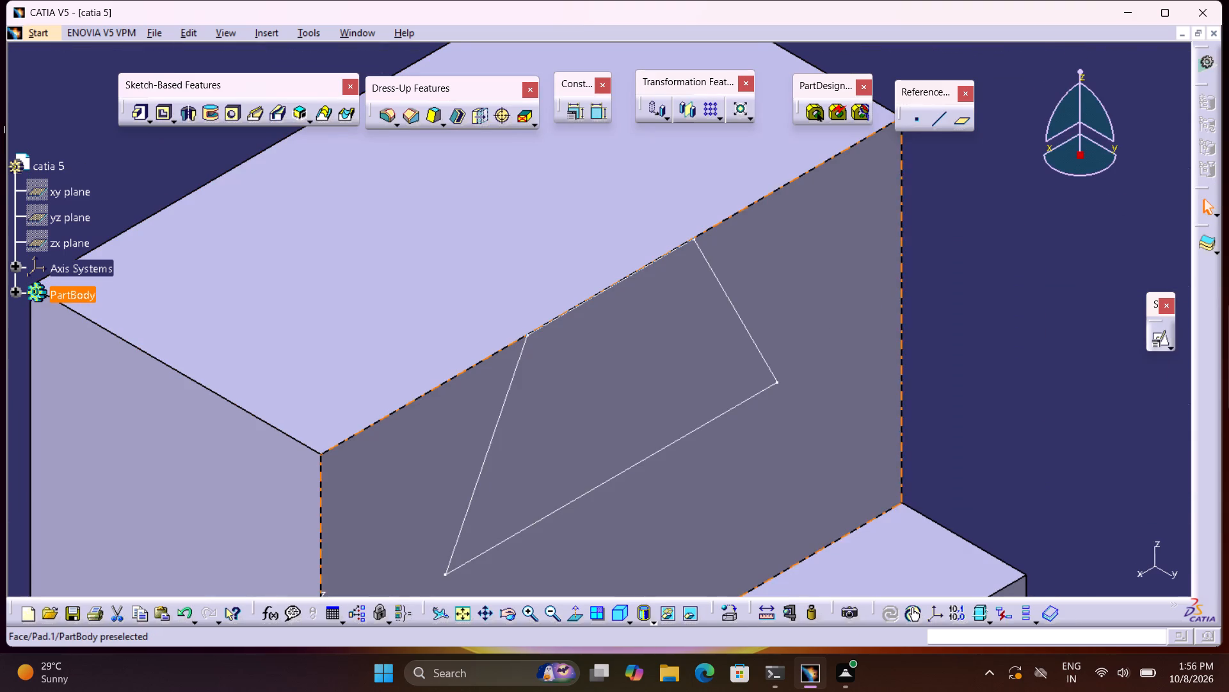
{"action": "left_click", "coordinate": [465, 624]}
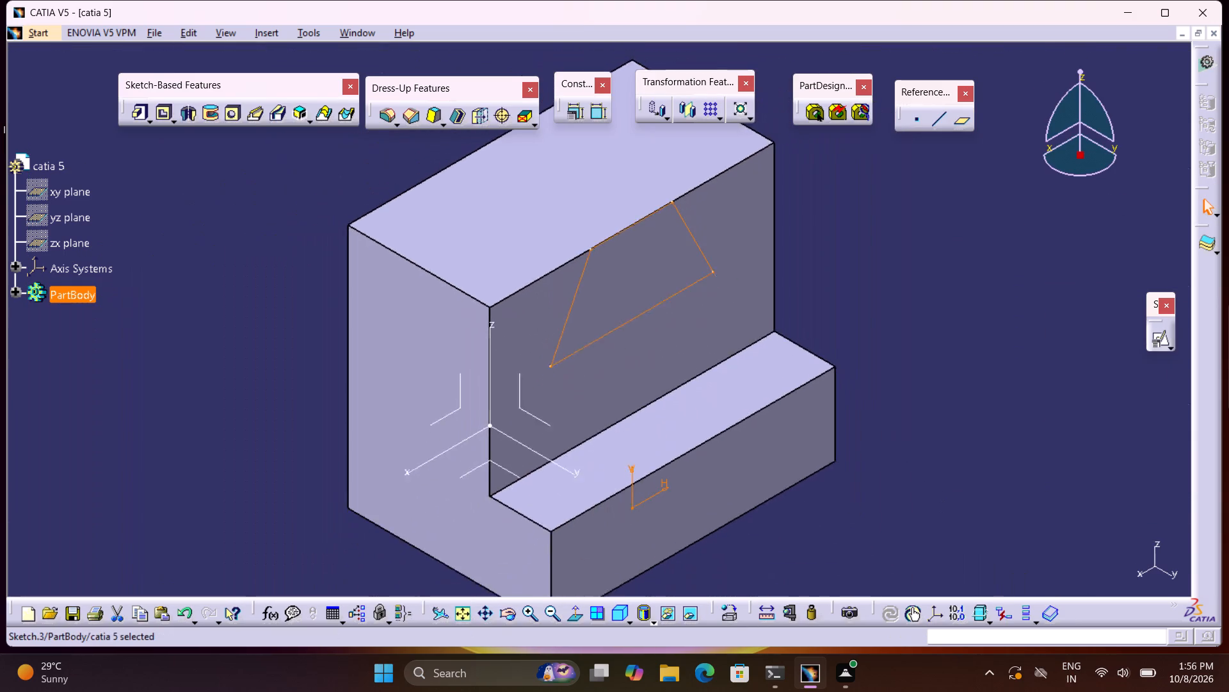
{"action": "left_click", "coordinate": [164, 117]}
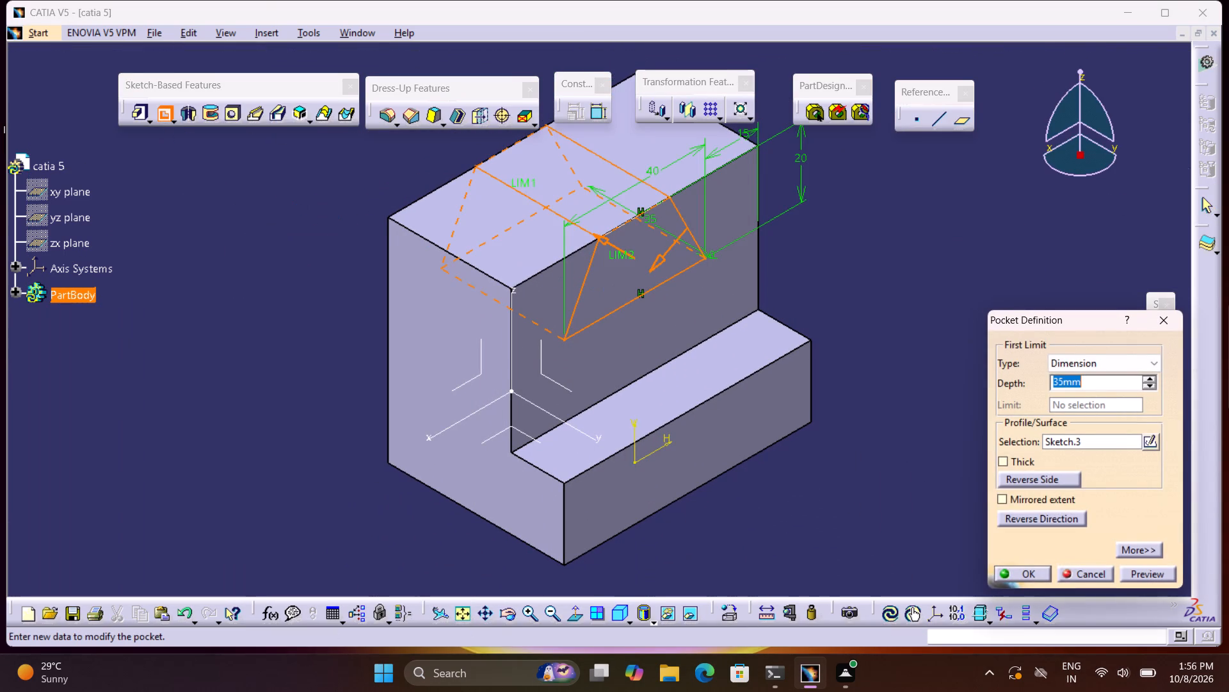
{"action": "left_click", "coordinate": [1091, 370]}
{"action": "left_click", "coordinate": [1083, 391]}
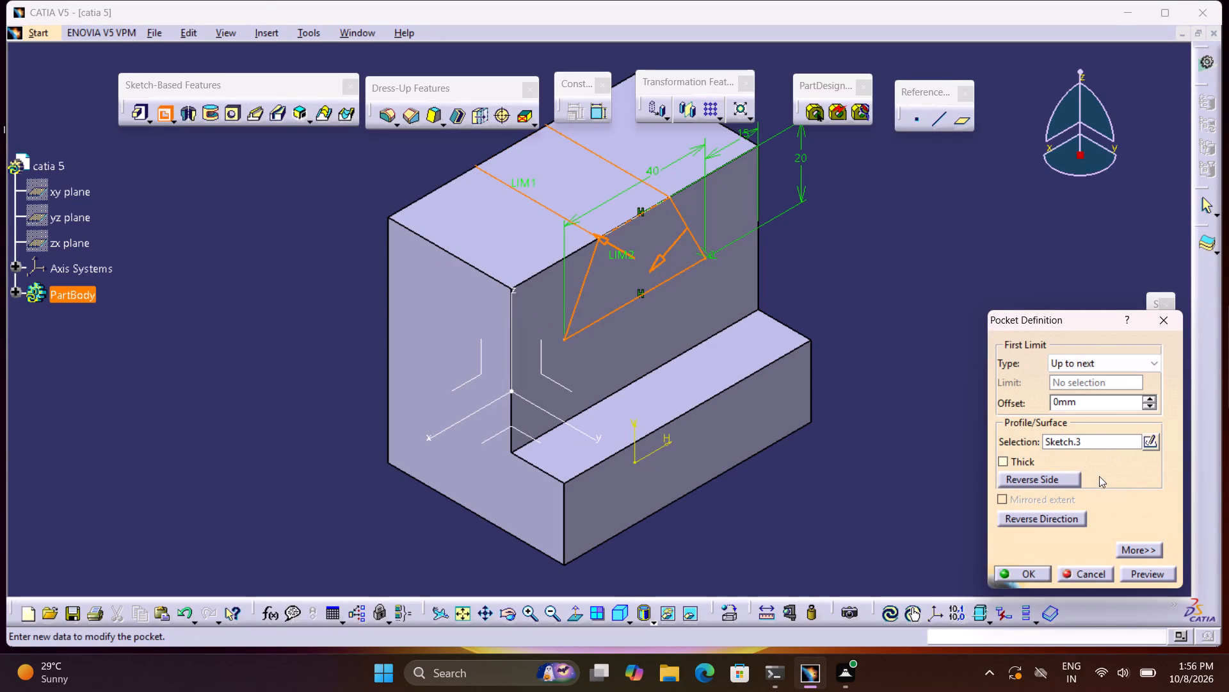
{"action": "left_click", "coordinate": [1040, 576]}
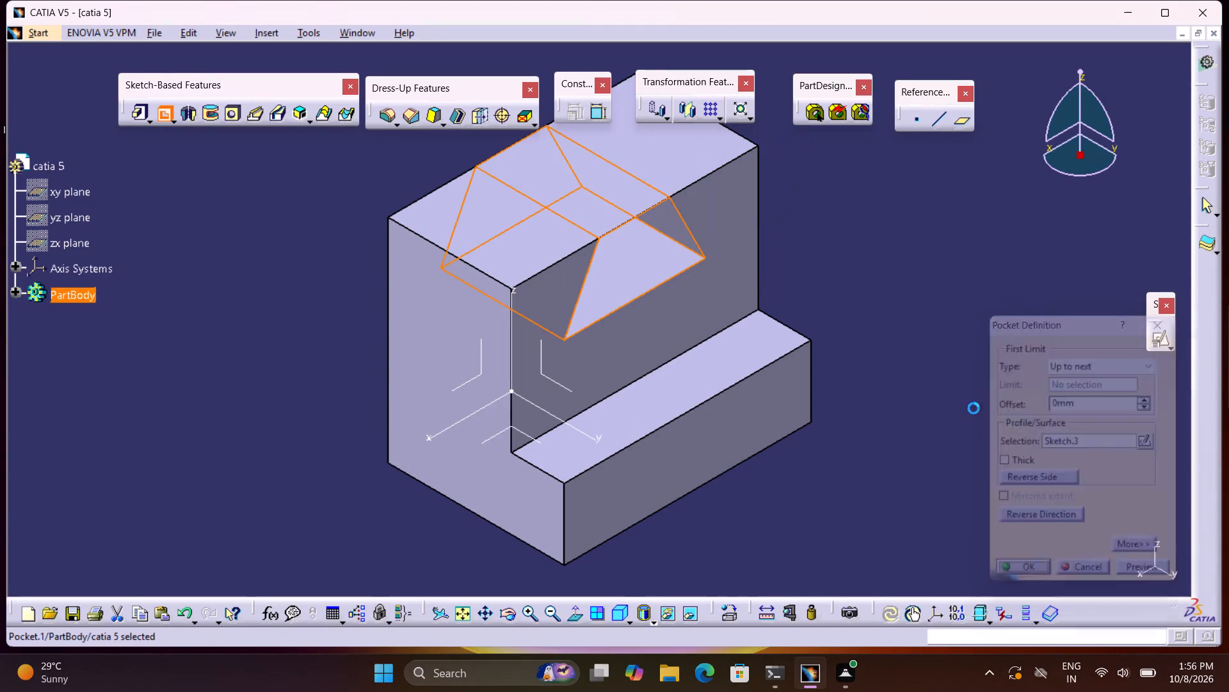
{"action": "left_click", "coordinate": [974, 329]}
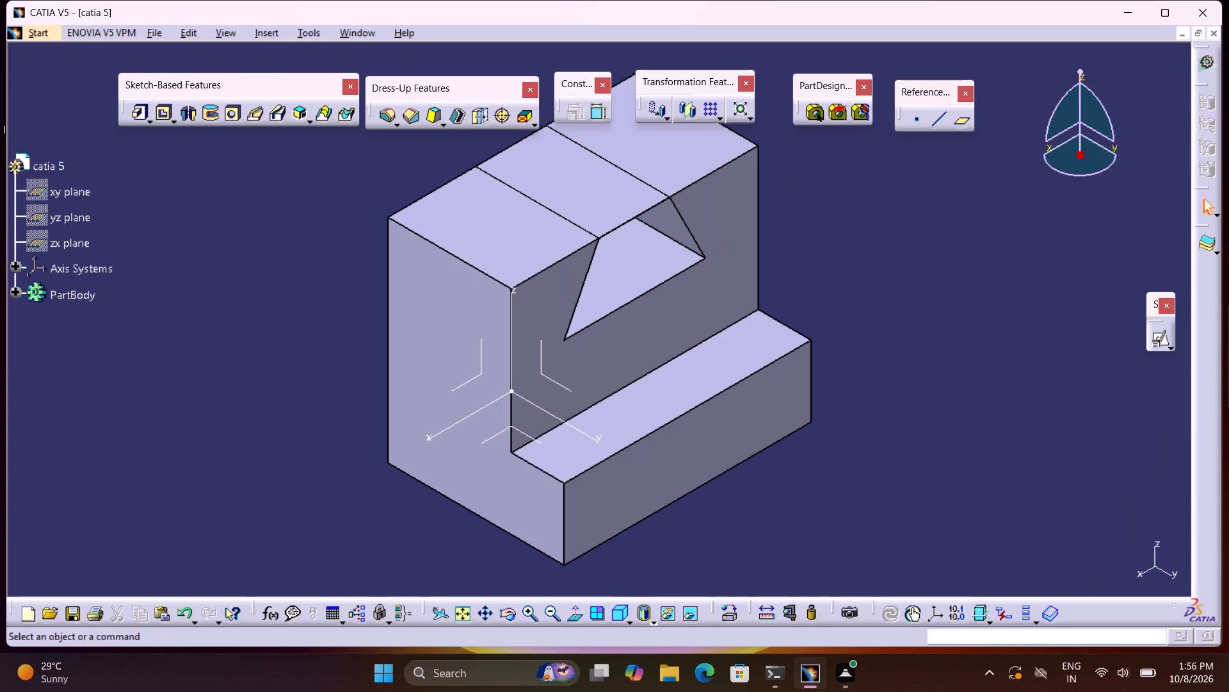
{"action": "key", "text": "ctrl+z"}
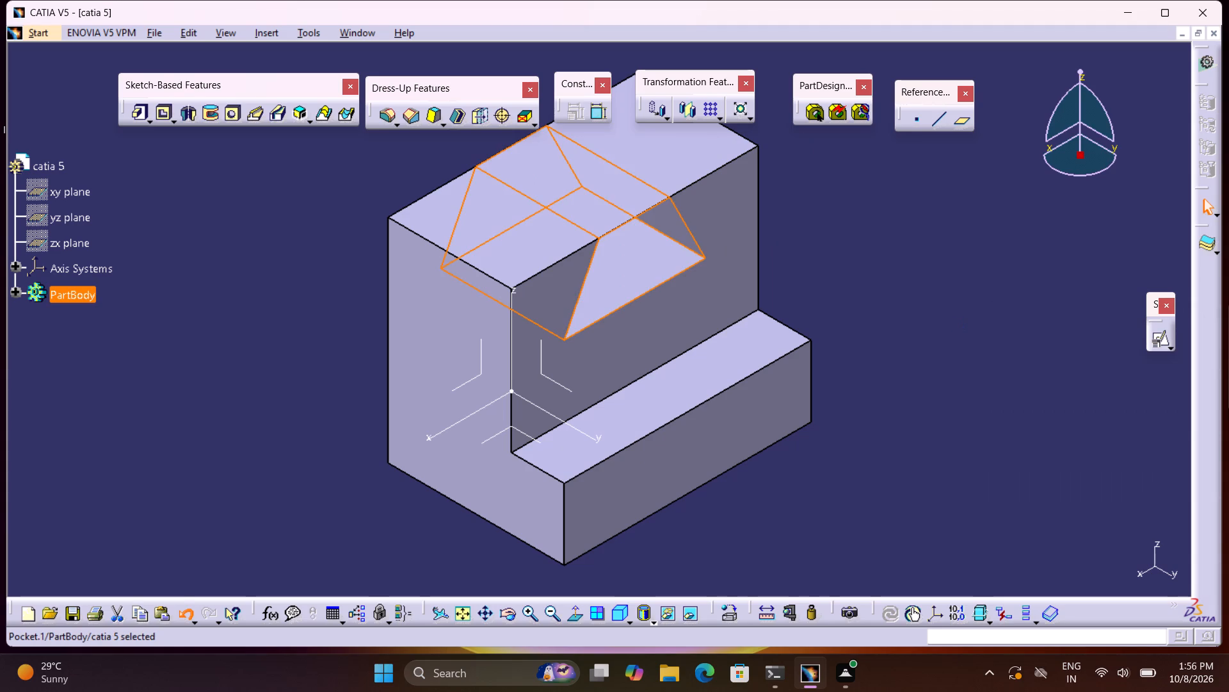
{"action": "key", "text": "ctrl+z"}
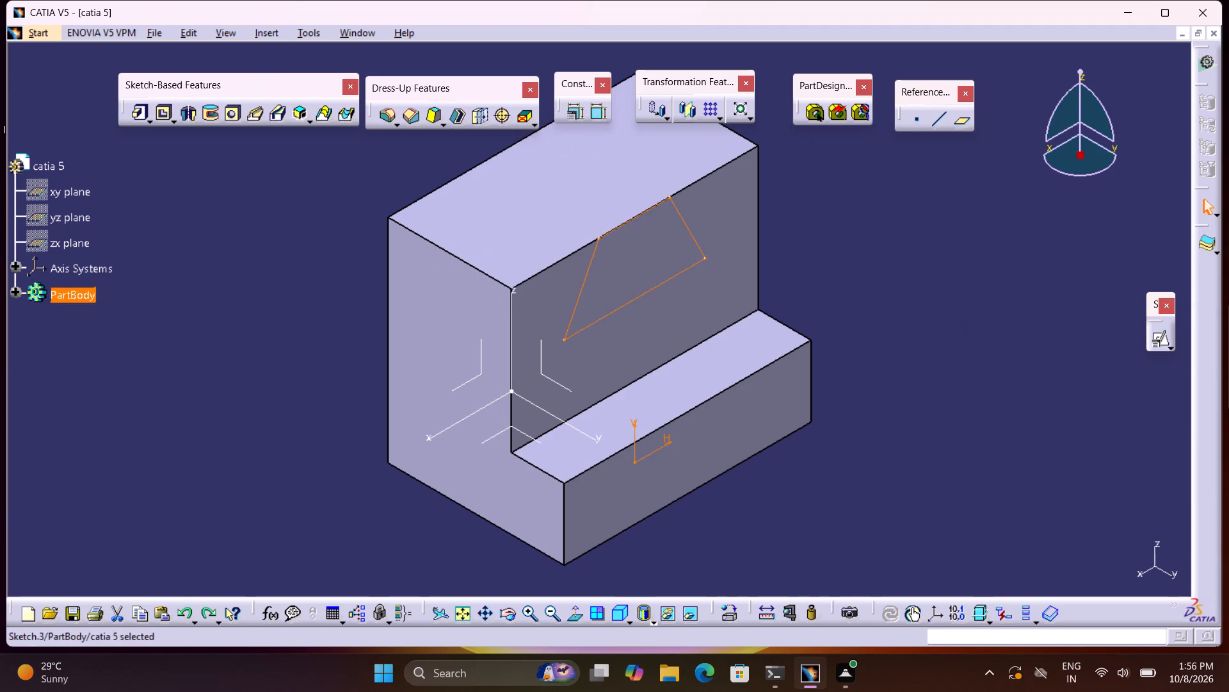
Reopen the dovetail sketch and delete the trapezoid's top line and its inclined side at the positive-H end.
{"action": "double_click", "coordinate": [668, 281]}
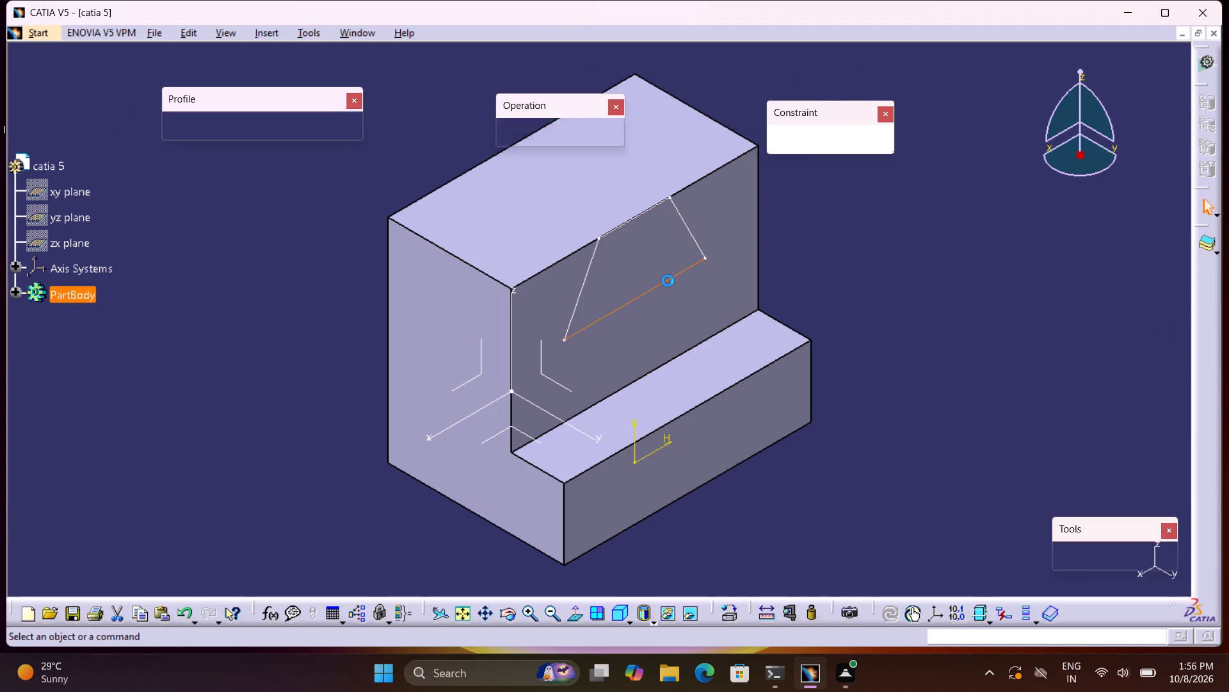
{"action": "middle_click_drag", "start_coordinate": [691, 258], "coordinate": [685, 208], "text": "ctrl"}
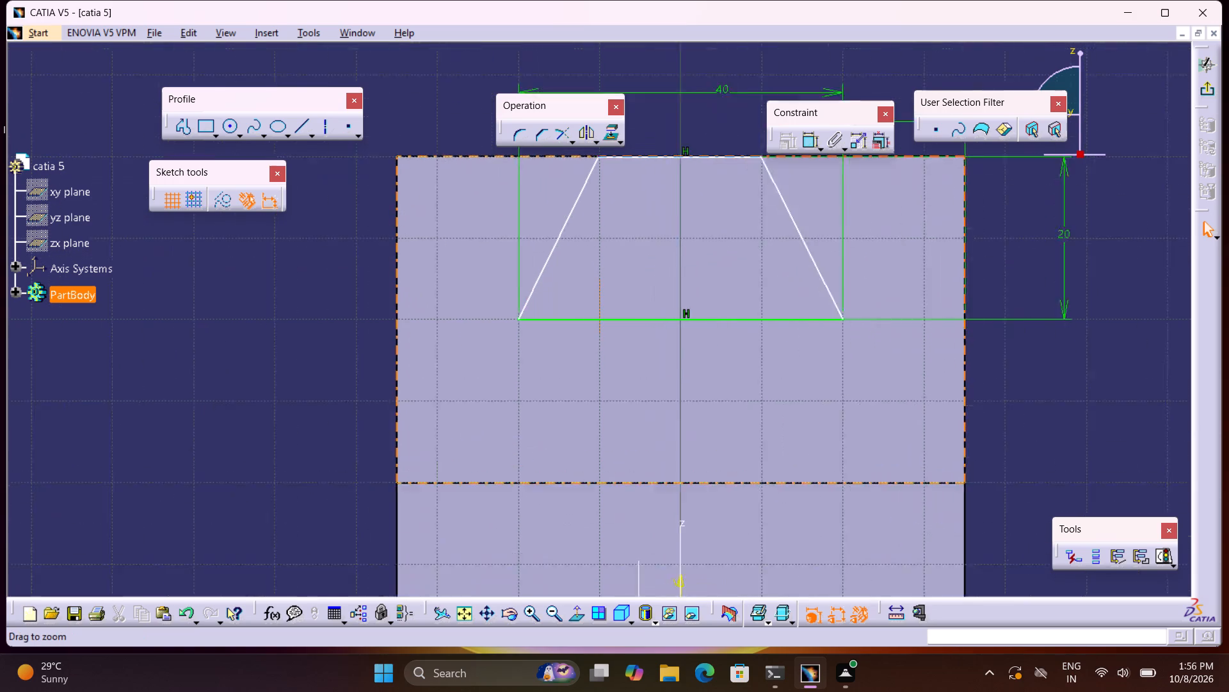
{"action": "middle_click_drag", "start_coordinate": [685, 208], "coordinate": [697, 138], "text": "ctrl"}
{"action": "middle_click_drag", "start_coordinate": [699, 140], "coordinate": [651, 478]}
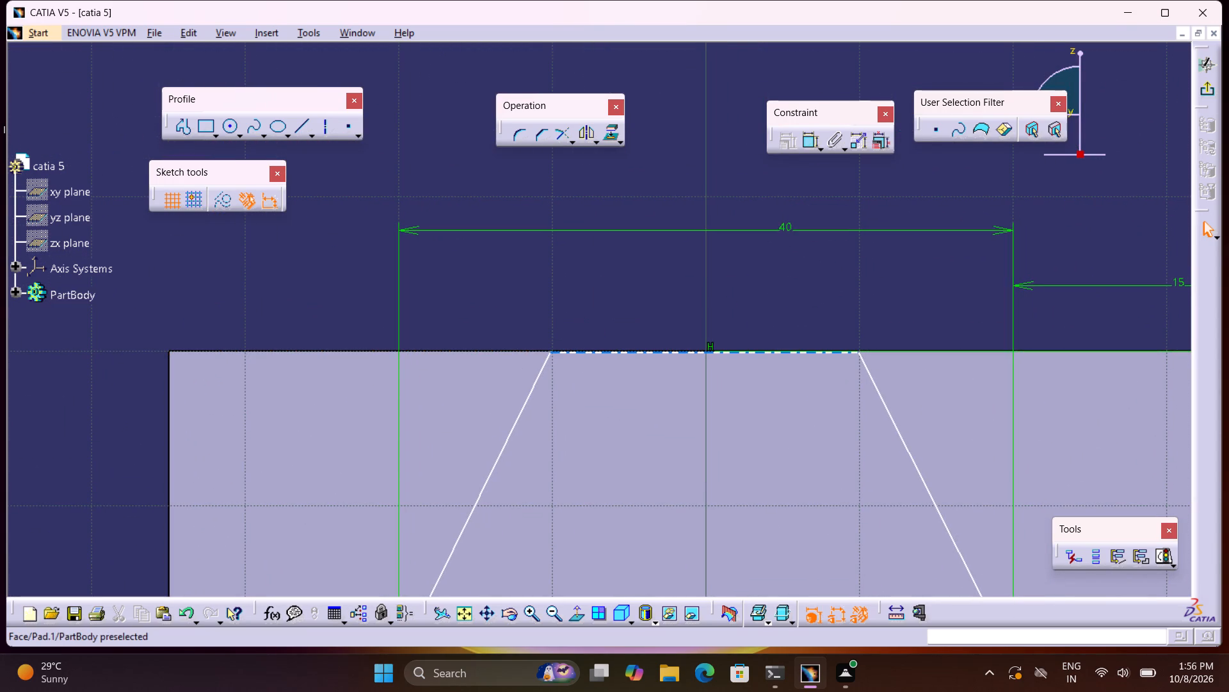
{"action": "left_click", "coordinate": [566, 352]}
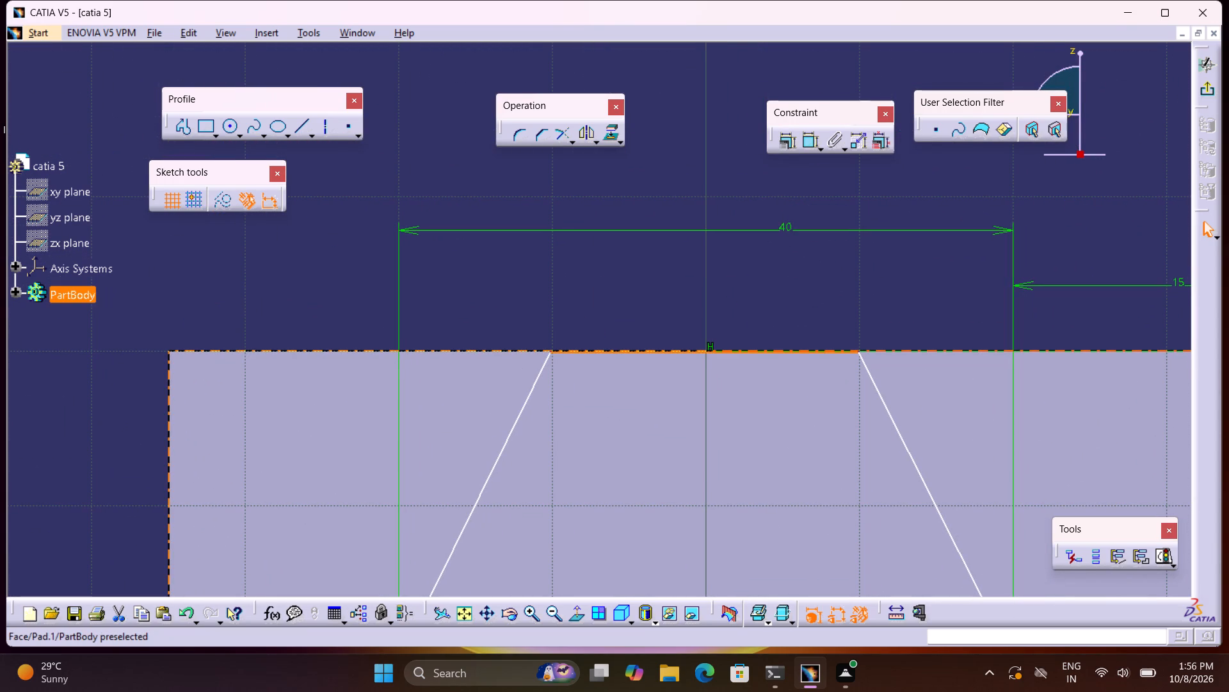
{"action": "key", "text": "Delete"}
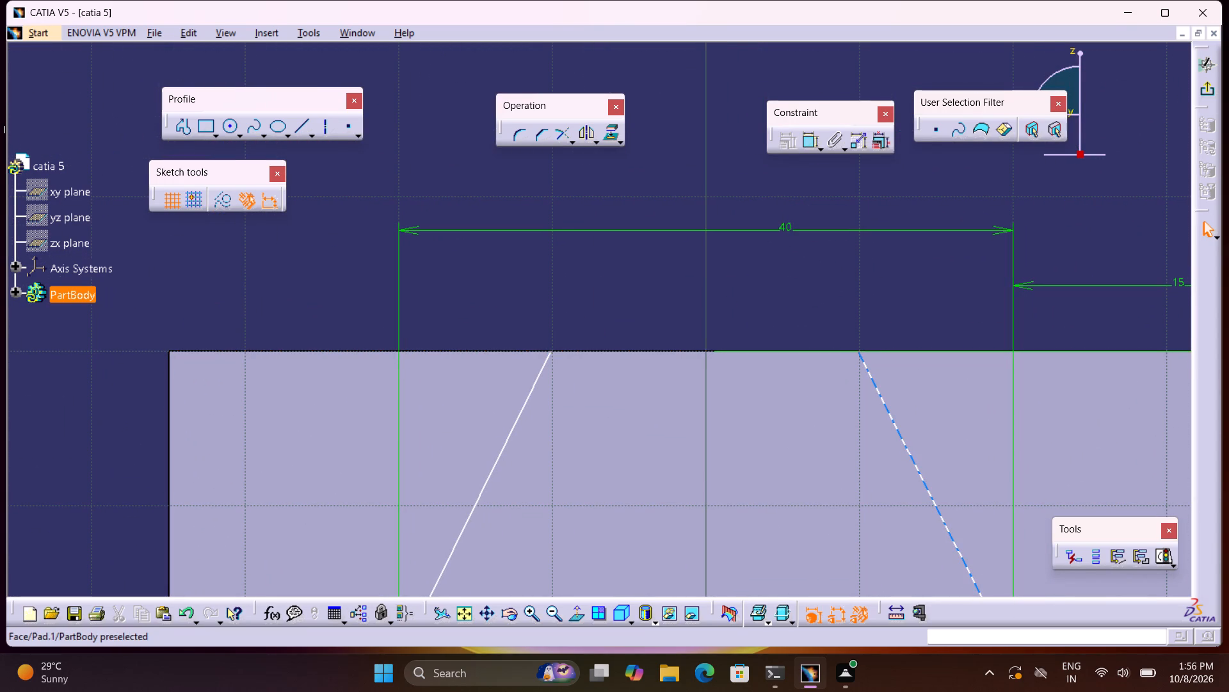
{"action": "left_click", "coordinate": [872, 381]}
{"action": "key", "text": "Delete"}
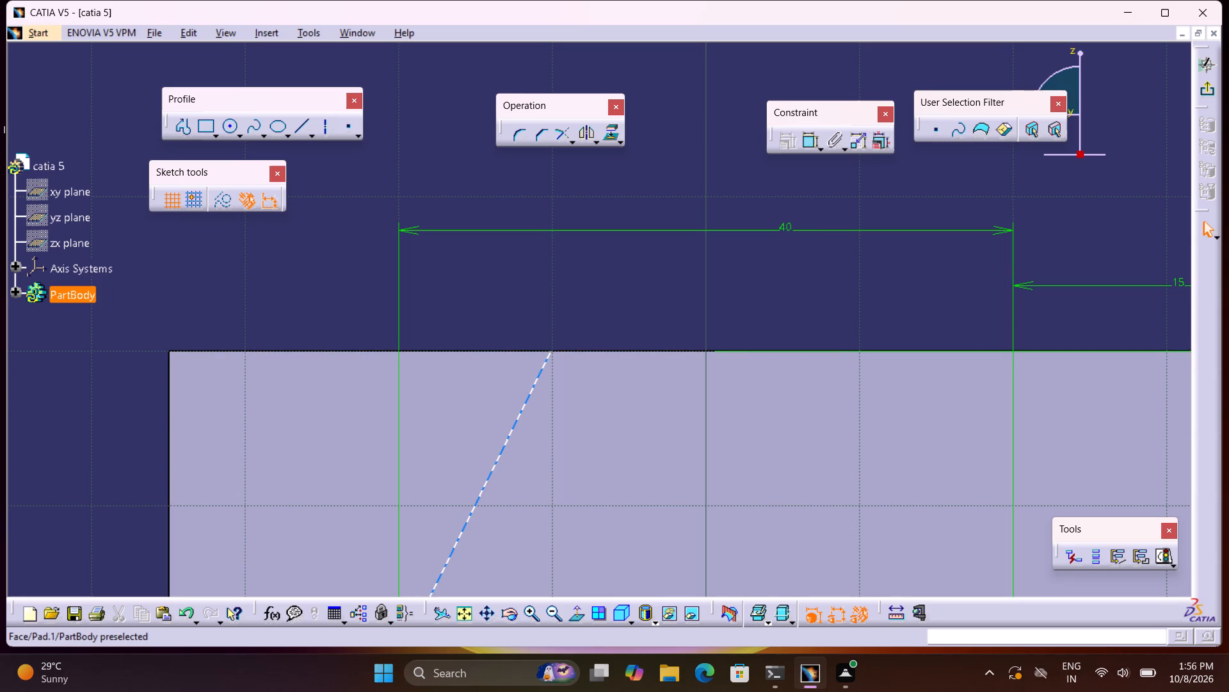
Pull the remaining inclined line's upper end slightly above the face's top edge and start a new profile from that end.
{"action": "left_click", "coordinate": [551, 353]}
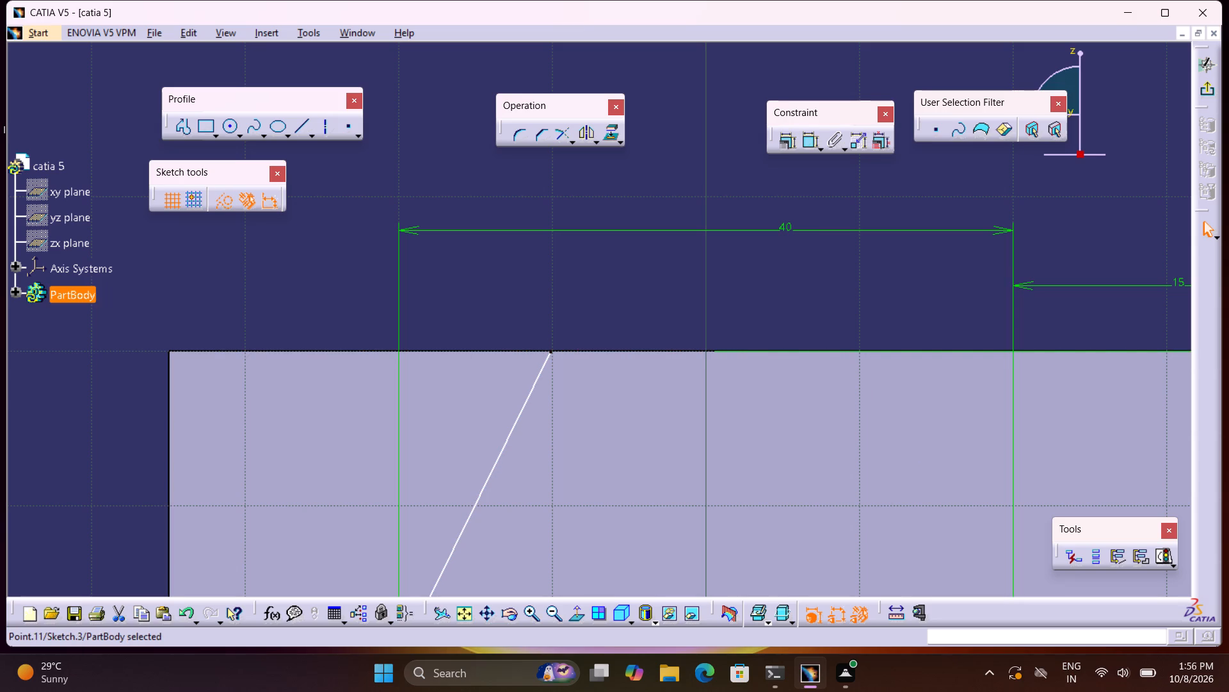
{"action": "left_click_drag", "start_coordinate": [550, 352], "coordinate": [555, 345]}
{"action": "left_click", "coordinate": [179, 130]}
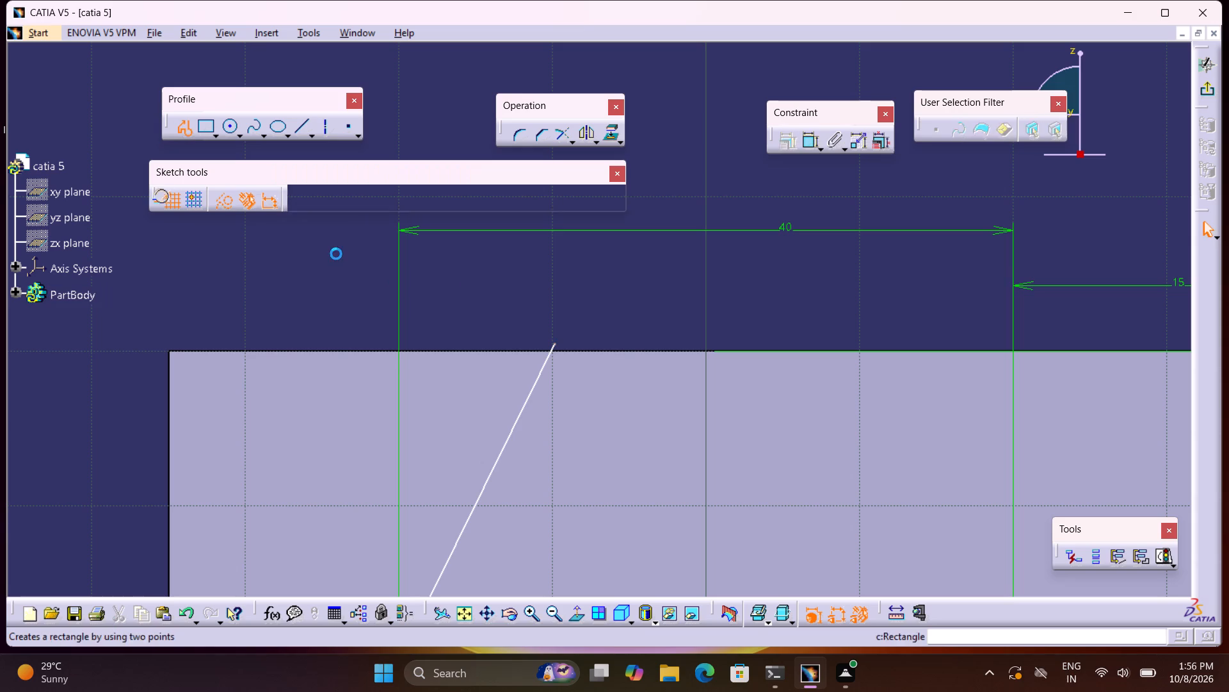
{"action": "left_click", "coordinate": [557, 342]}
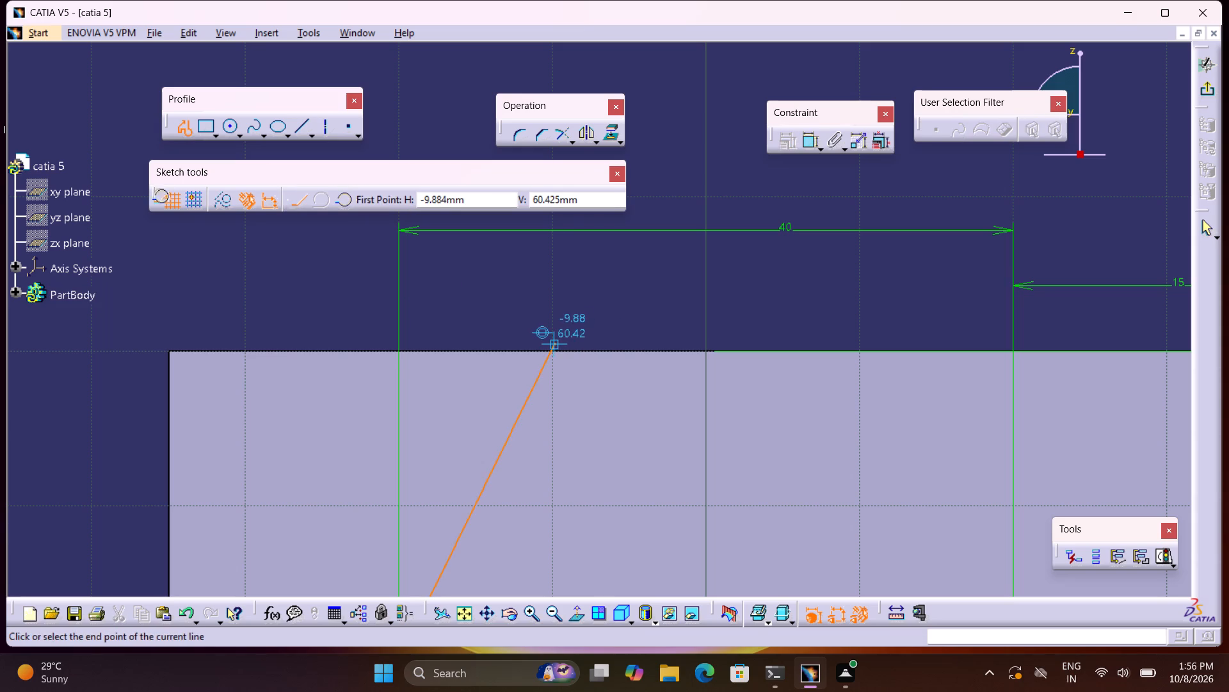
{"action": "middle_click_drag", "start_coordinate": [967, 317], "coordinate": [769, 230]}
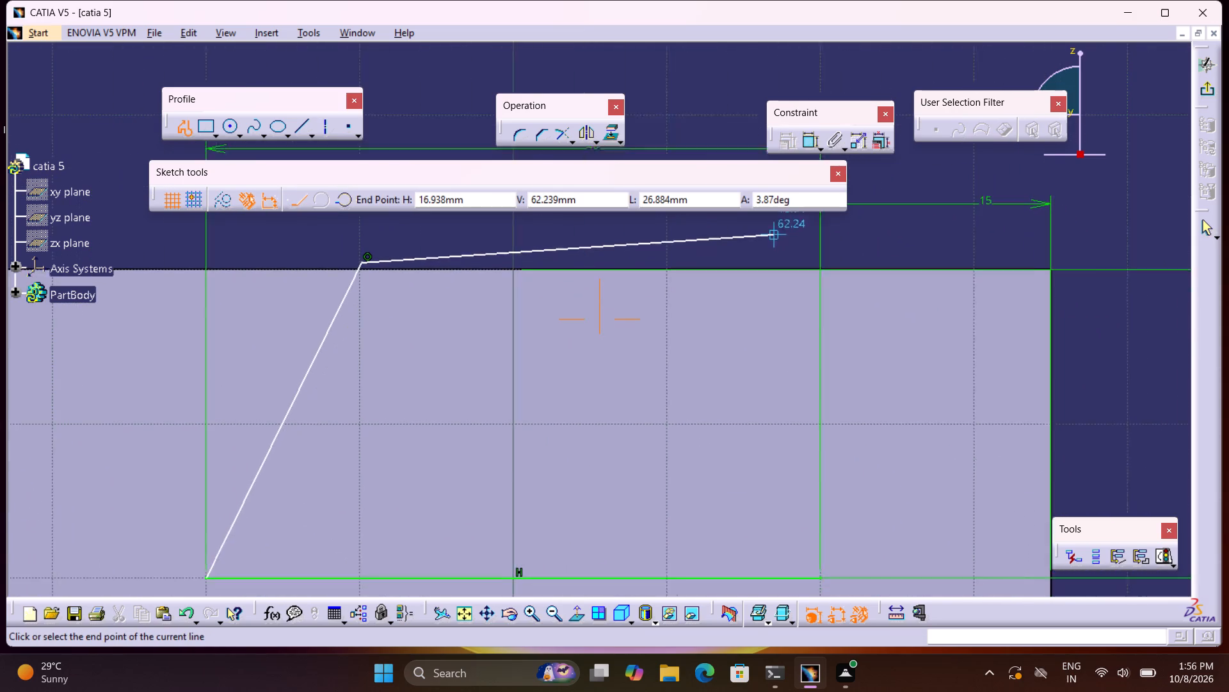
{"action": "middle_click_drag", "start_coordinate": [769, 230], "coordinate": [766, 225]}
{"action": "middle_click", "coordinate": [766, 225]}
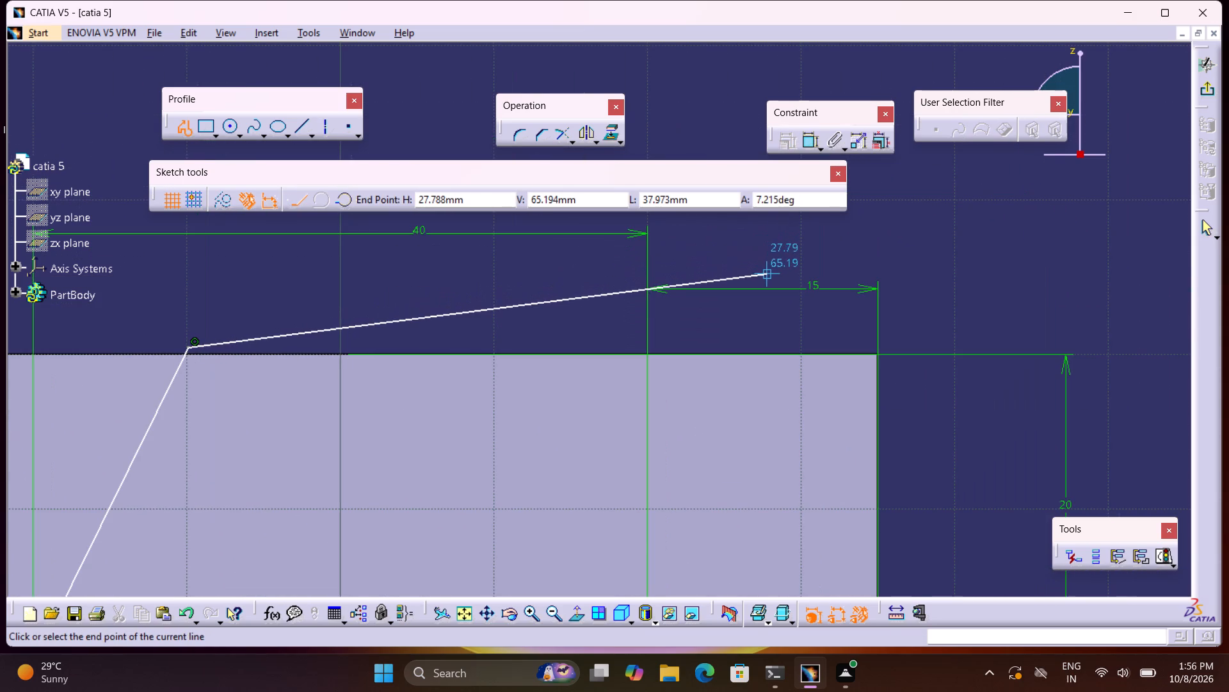
Undo the sketch edits back past the dovetail sketch and the pad, and redo only the L-shaped pad.
{"action": "key", "text": "ctrl+z"}
{"action": "key", "text": "ctrl+z"}
{"action": "key", "text": "ctrl+z"}
{"action": "key", "text": "ctrl+z"}
{"action": "key", "text": "ctrl+z"}
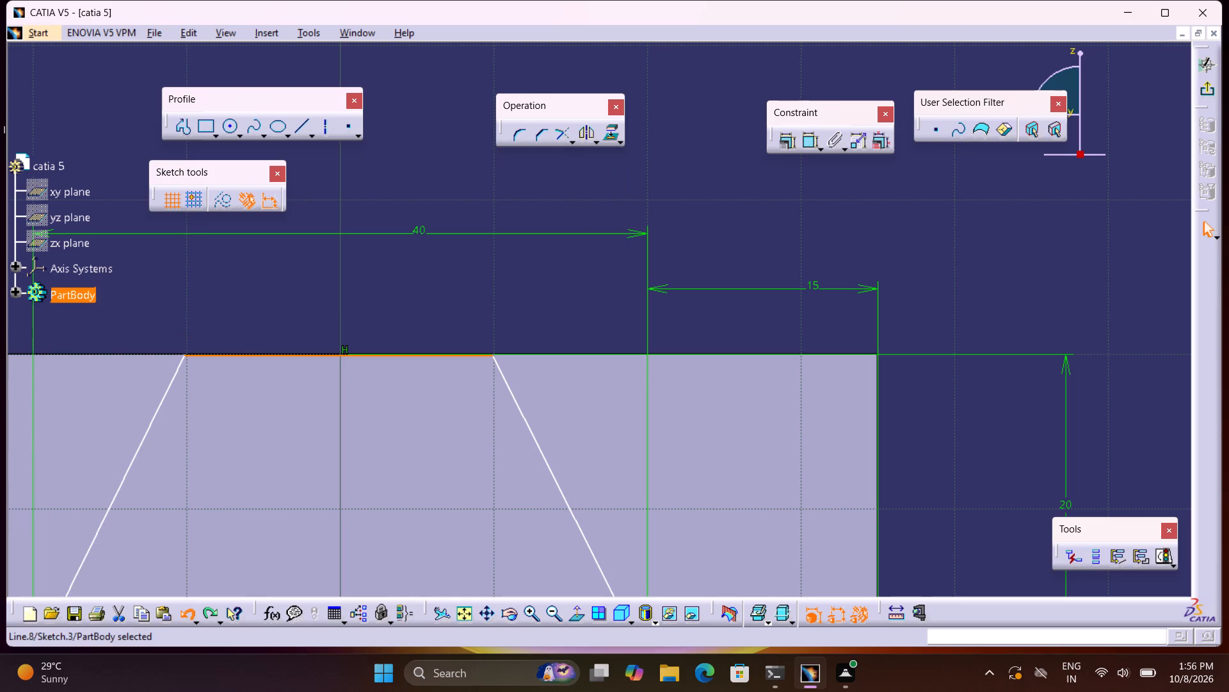
{"action": "key", "text": "ctrl+z"}
{"action": "key", "text": "ctrl+z"}
{"action": "key", "text": "ctrl+z"}
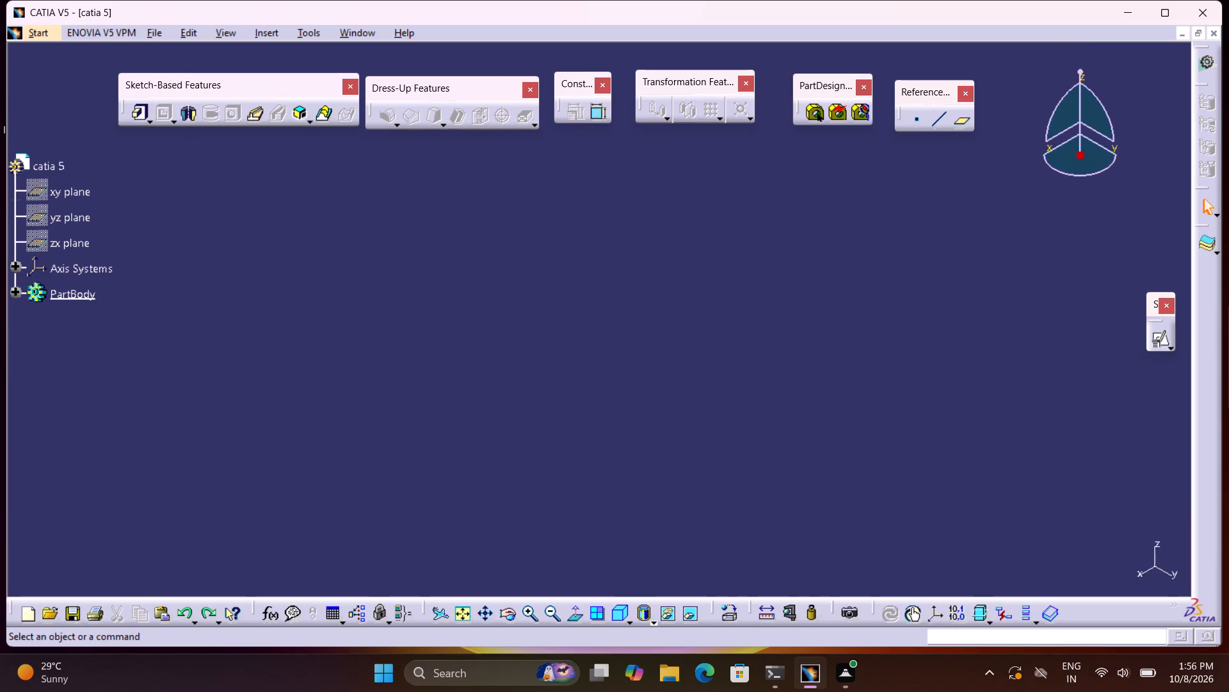
{"action": "middle_click_drag", "start_coordinate": [716, 331], "coordinate": [721, 408]}
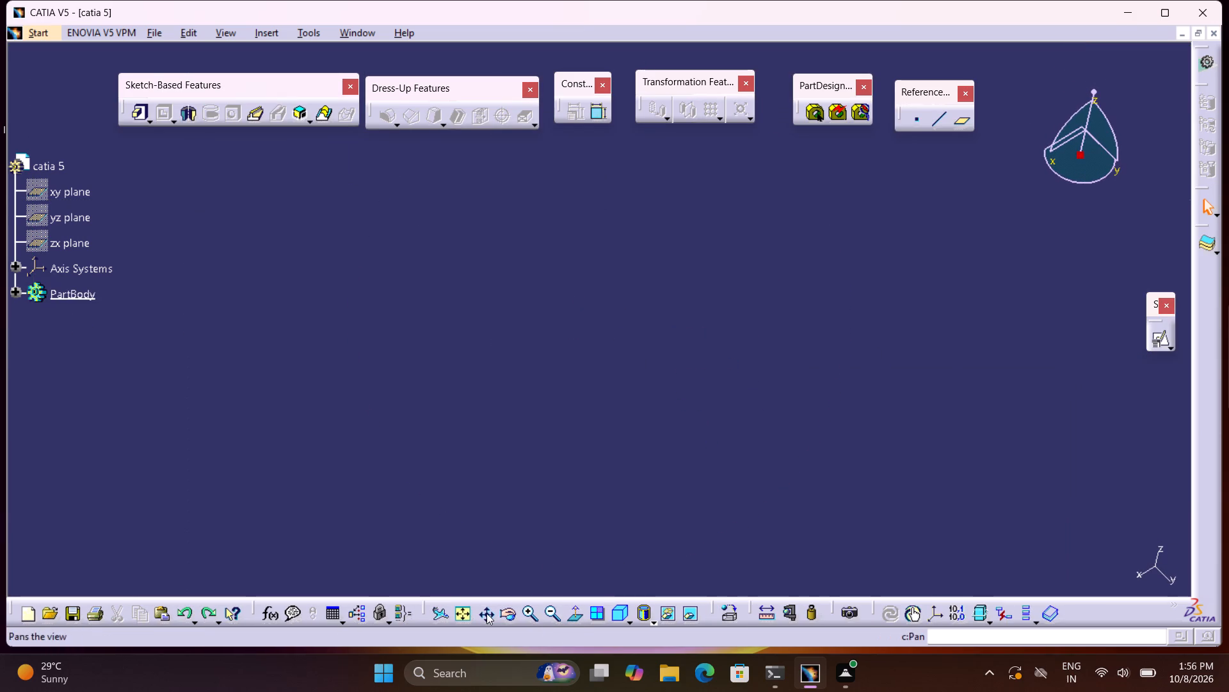
{"action": "left_click", "coordinate": [470, 607]}
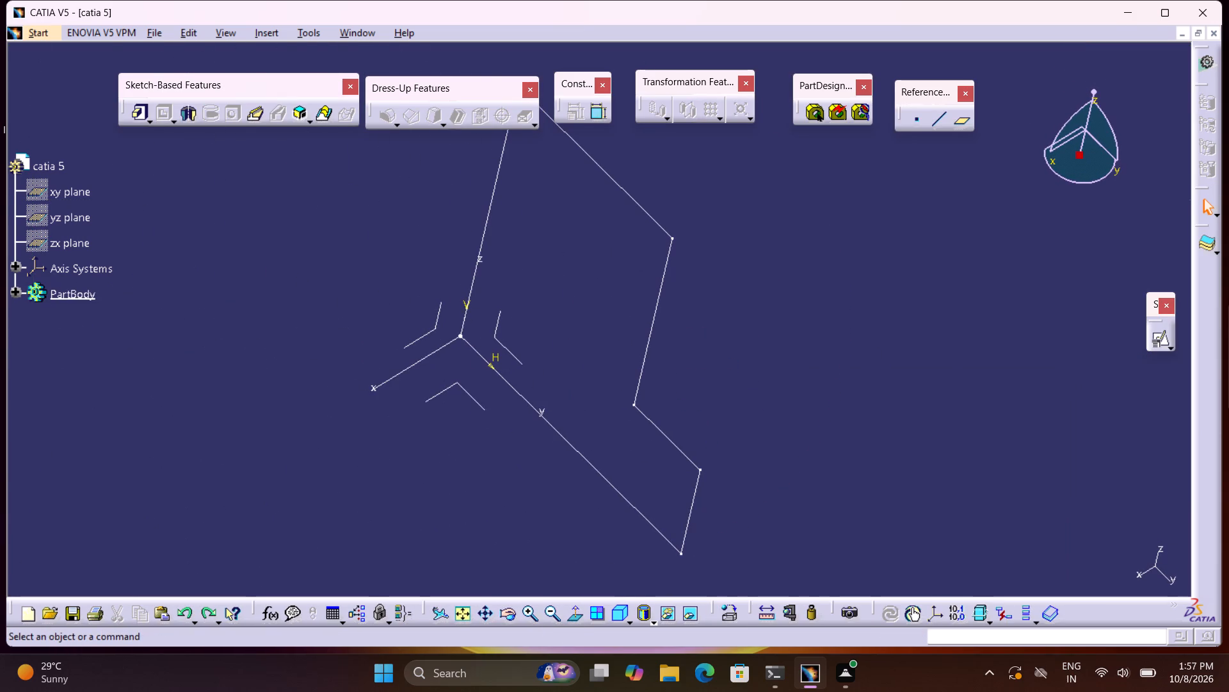
{"action": "key", "text": "ctrl+y"}
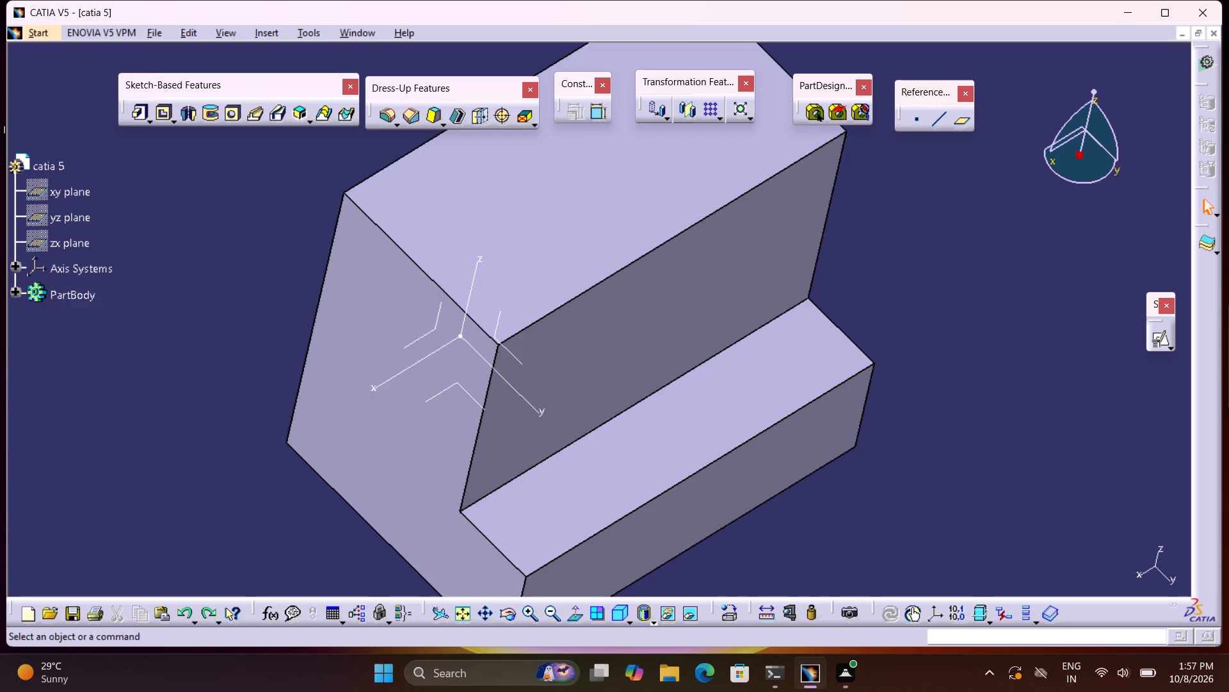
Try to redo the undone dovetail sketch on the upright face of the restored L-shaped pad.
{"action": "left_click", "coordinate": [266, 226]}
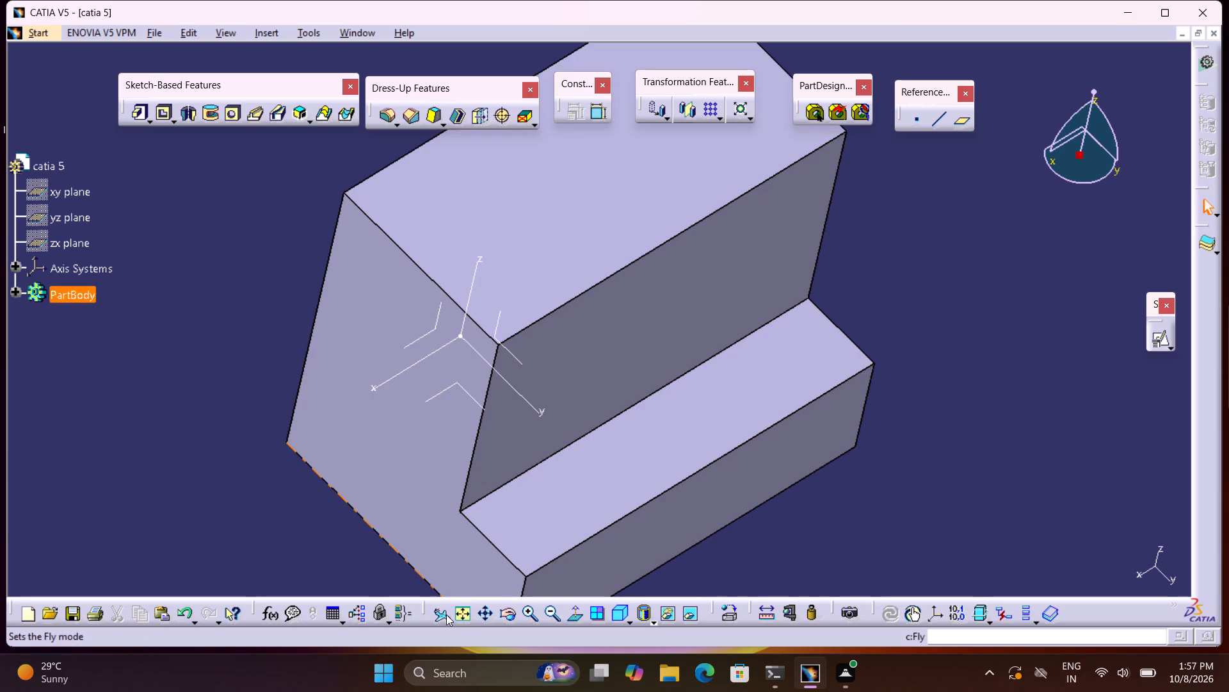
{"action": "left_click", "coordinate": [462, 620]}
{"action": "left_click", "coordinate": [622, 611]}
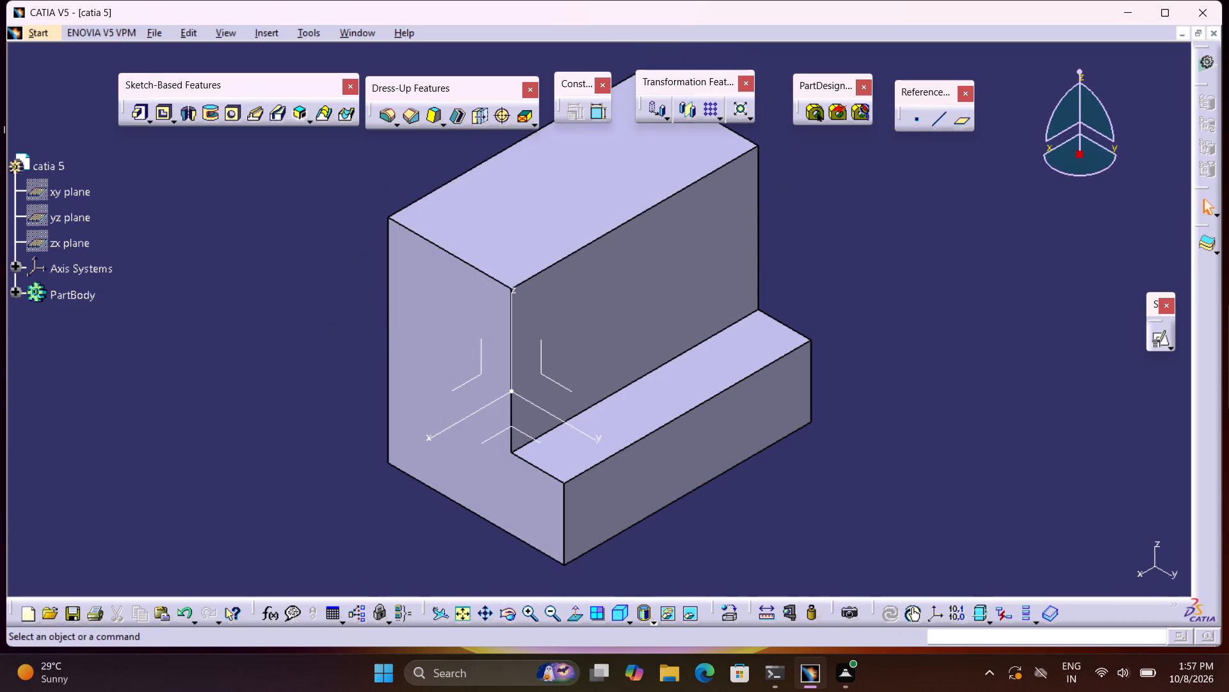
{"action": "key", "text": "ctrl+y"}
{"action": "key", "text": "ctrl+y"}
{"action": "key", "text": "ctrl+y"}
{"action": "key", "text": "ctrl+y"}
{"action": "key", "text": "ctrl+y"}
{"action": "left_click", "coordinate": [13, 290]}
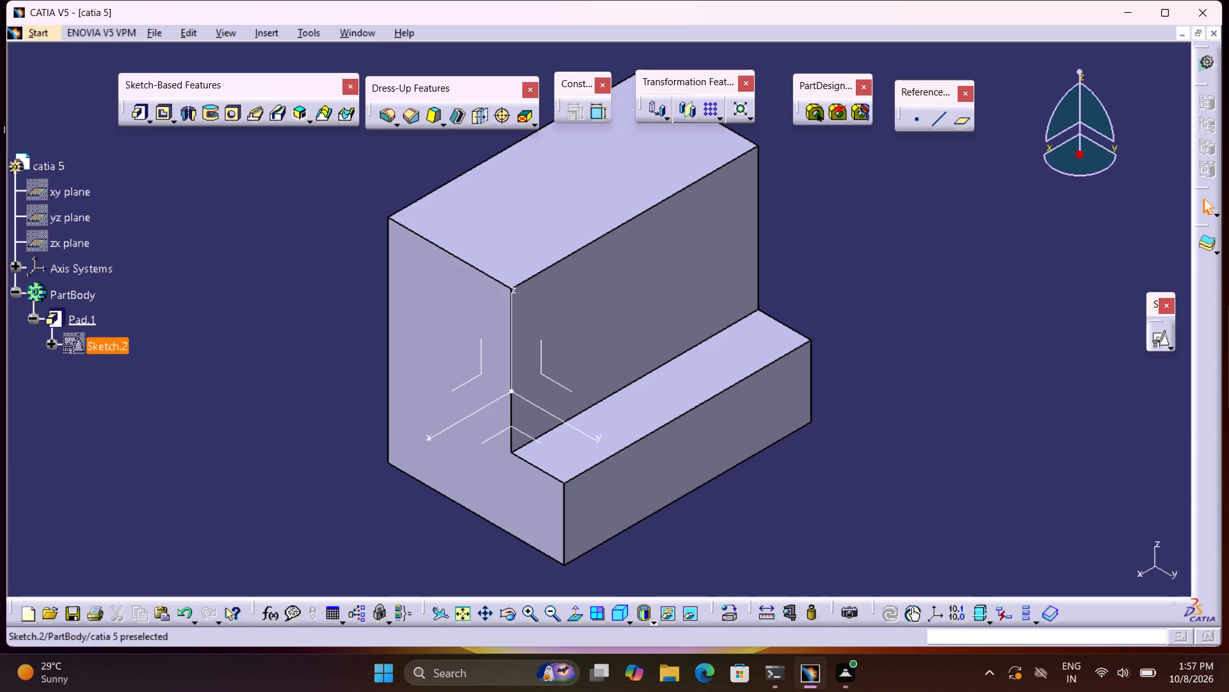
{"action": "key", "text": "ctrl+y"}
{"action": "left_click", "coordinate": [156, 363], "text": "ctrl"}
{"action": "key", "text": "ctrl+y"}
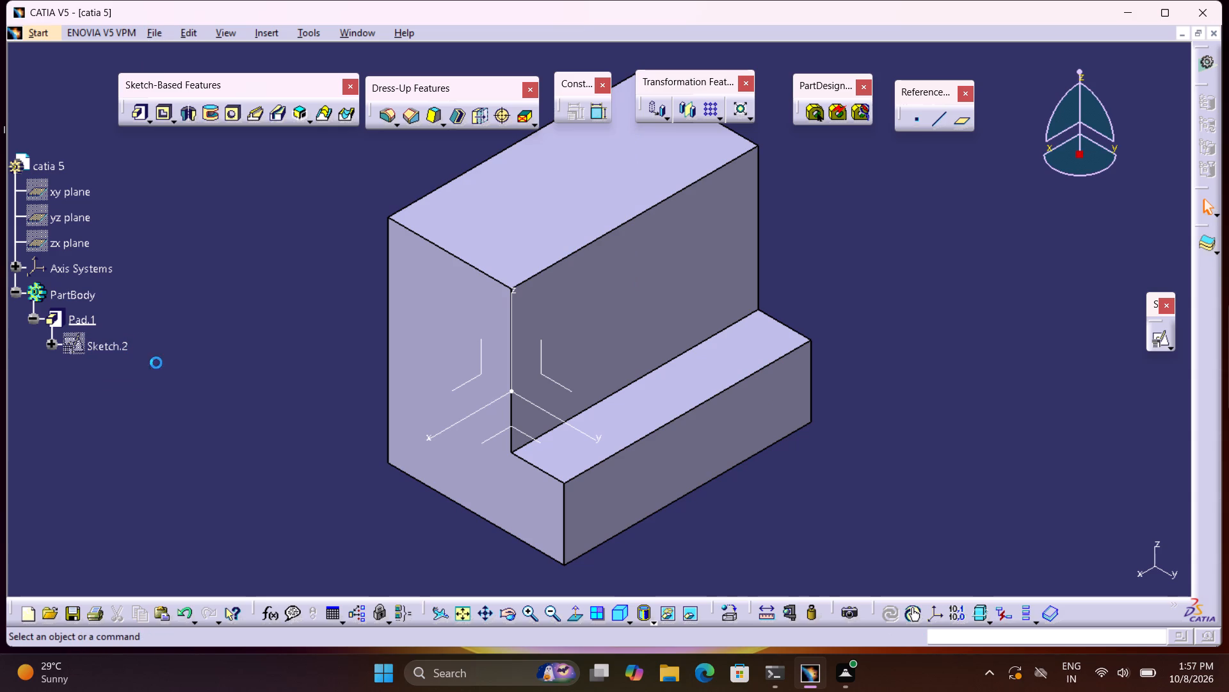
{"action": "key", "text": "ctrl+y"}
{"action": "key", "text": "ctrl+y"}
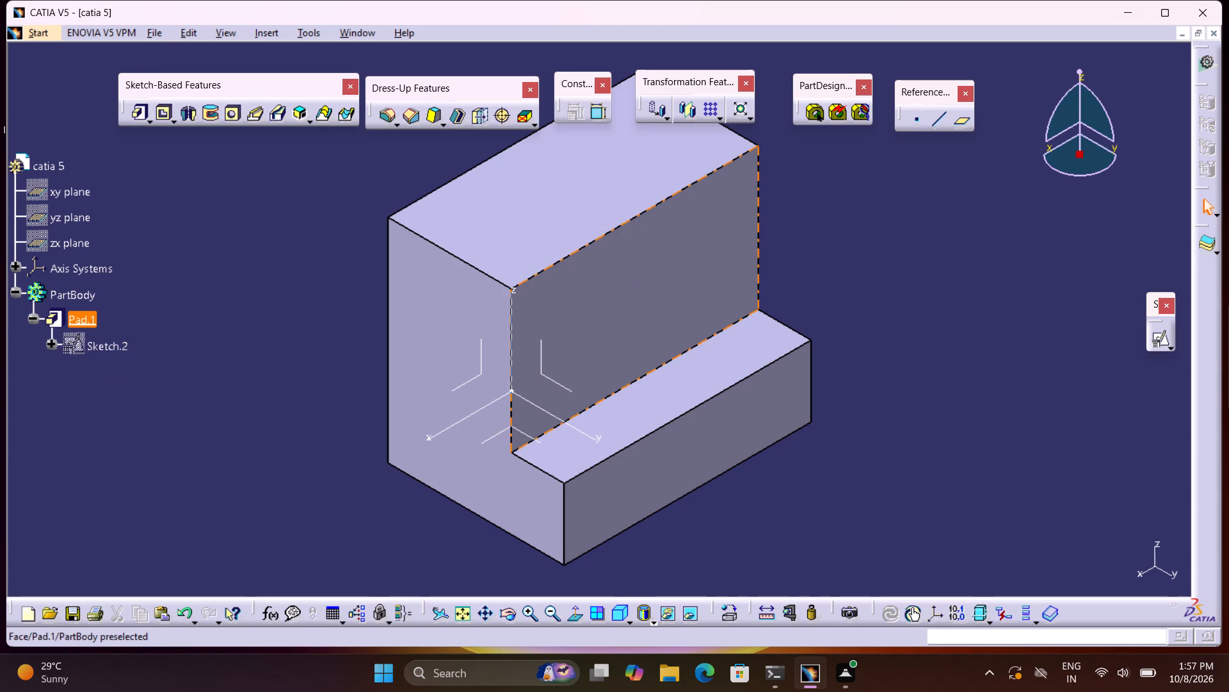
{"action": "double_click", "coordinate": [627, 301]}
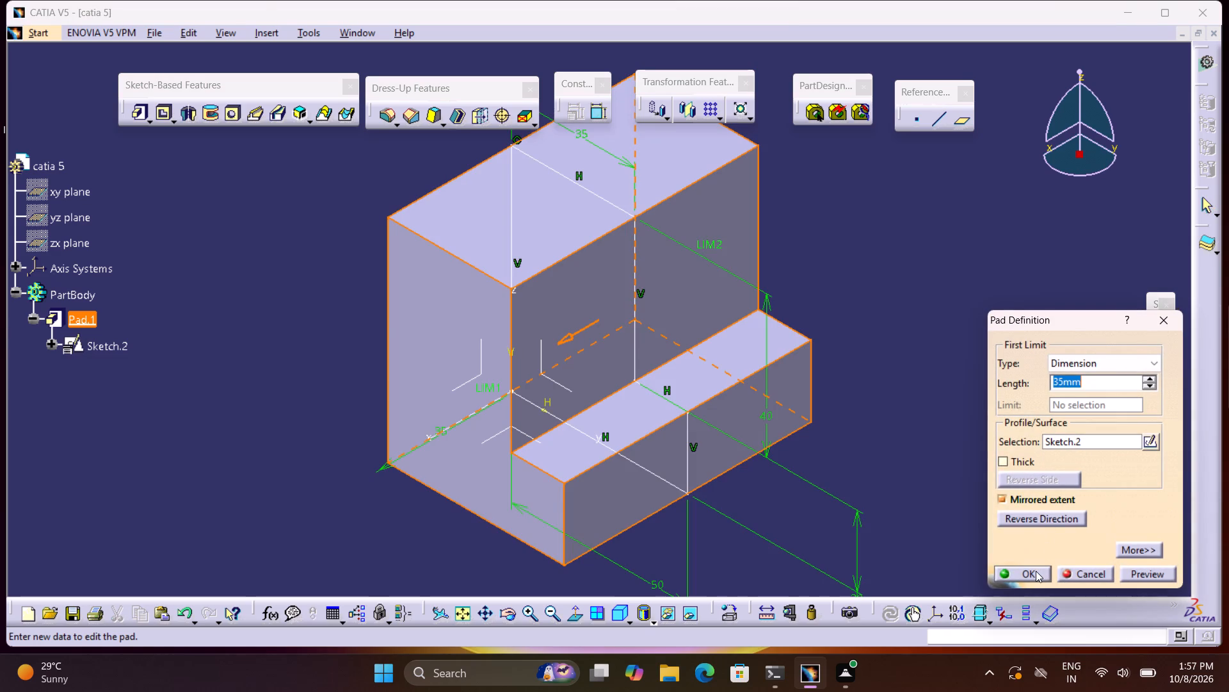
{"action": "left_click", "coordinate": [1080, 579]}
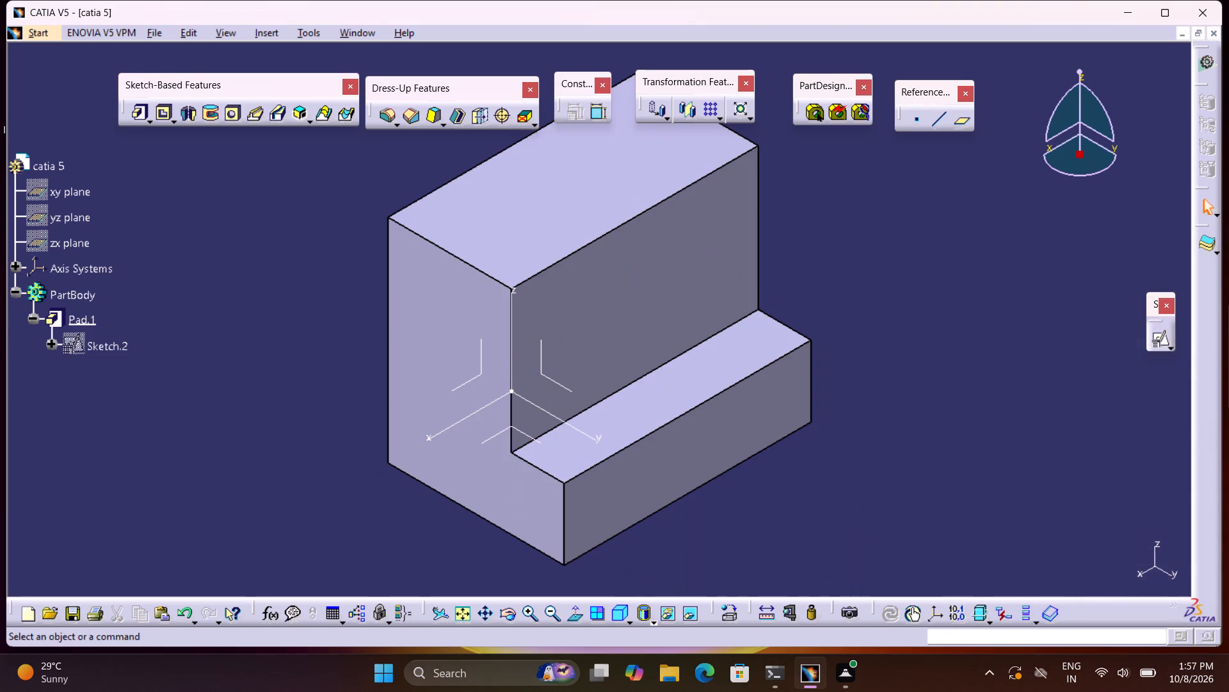
Create a positioned sketch on the upright block's face above the step, with implicit origin and orientation.
{"action": "left_click", "coordinate": [686, 278]}
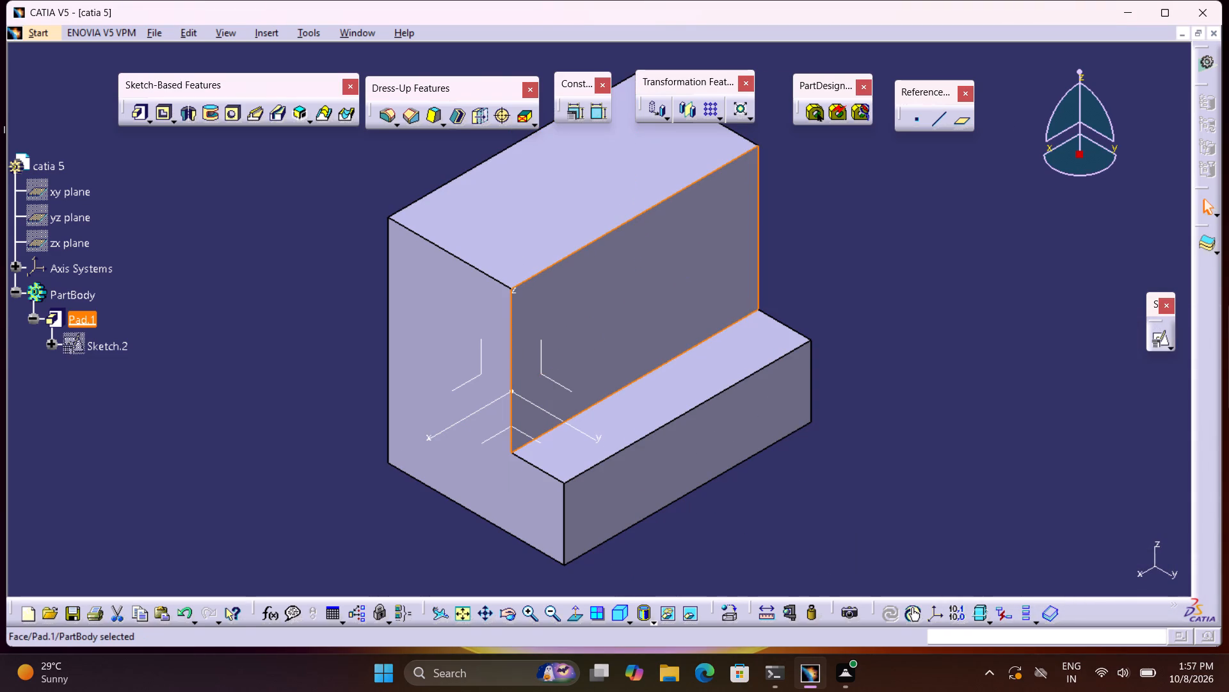
{"action": "left_click", "coordinate": [1155, 345]}
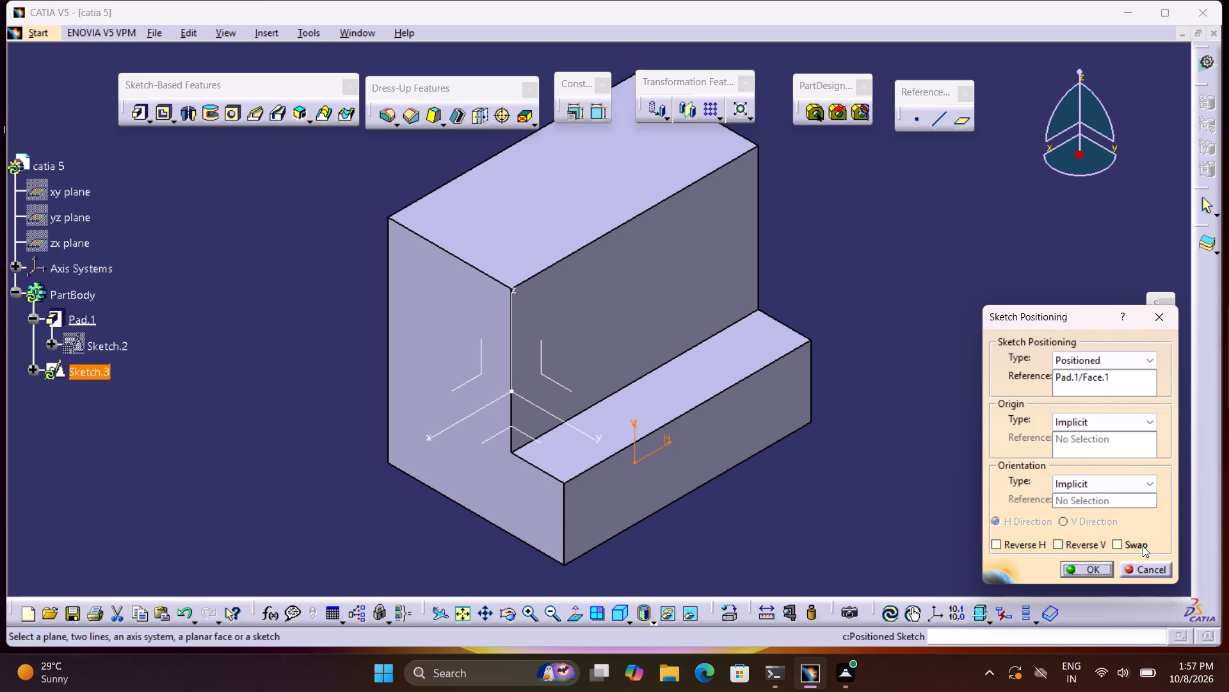
{"action": "left_click", "coordinate": [1106, 564]}
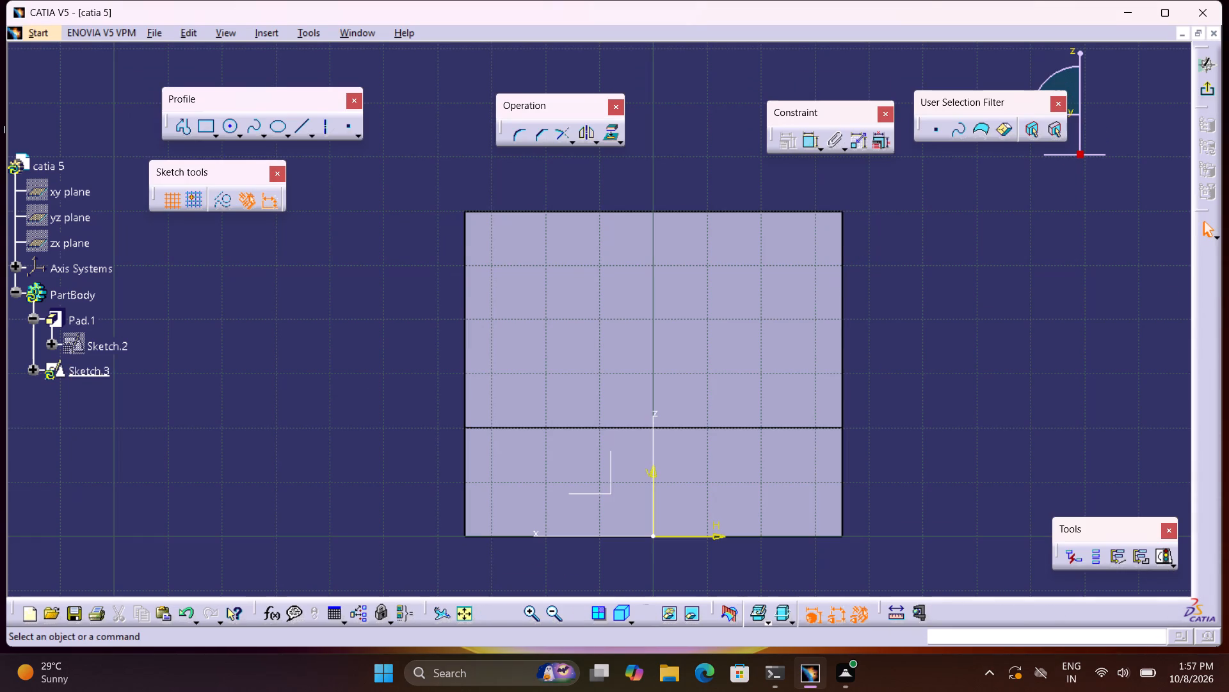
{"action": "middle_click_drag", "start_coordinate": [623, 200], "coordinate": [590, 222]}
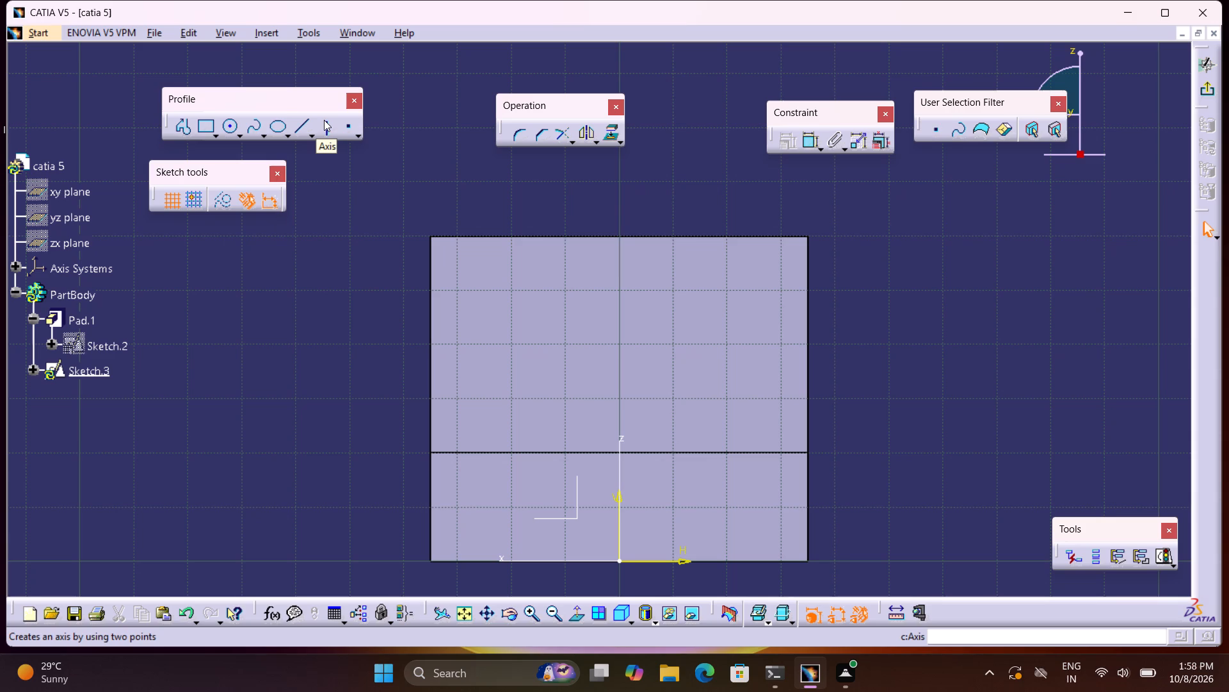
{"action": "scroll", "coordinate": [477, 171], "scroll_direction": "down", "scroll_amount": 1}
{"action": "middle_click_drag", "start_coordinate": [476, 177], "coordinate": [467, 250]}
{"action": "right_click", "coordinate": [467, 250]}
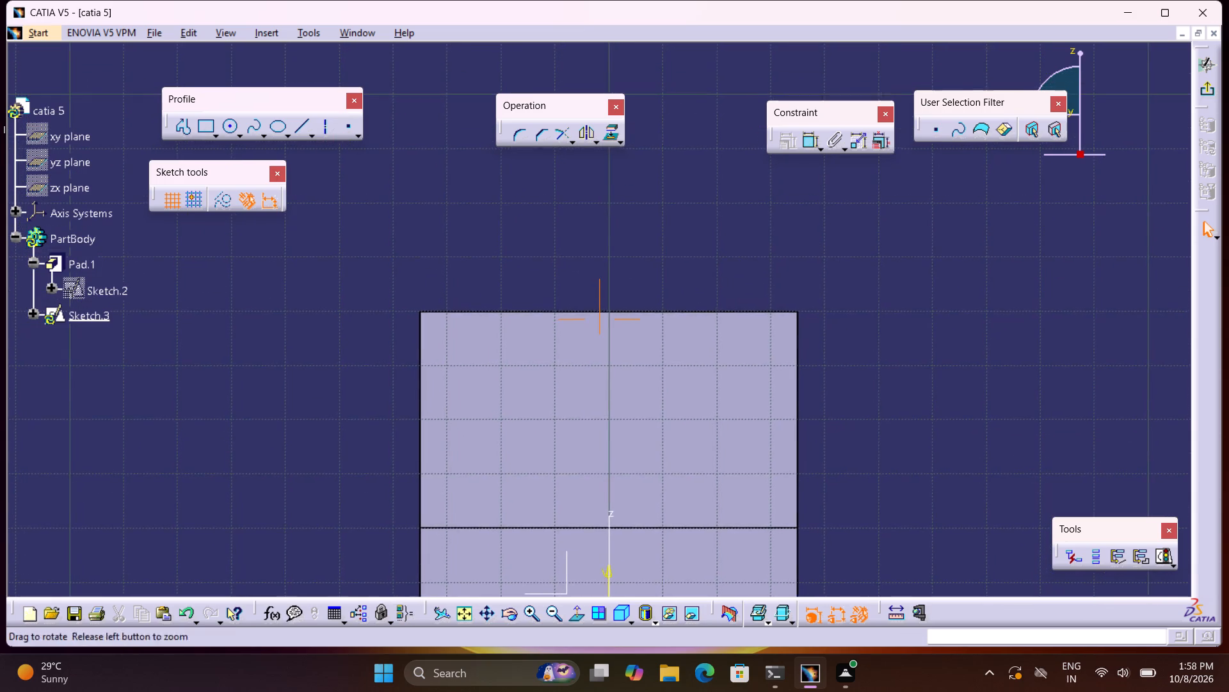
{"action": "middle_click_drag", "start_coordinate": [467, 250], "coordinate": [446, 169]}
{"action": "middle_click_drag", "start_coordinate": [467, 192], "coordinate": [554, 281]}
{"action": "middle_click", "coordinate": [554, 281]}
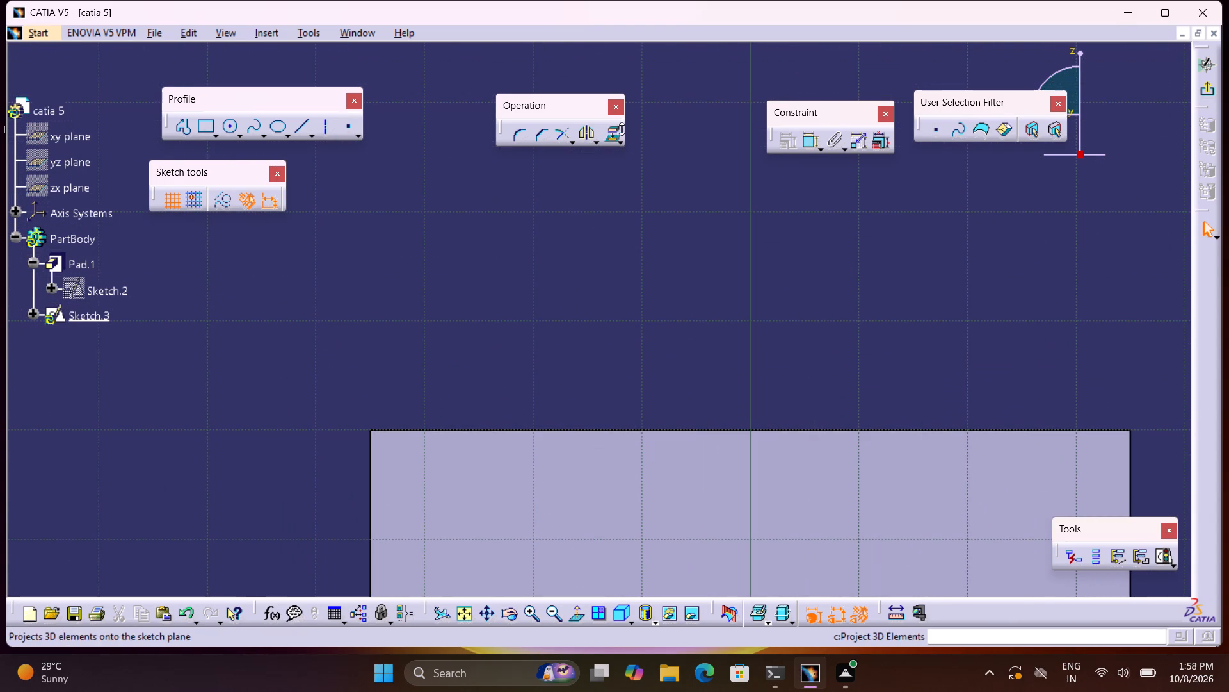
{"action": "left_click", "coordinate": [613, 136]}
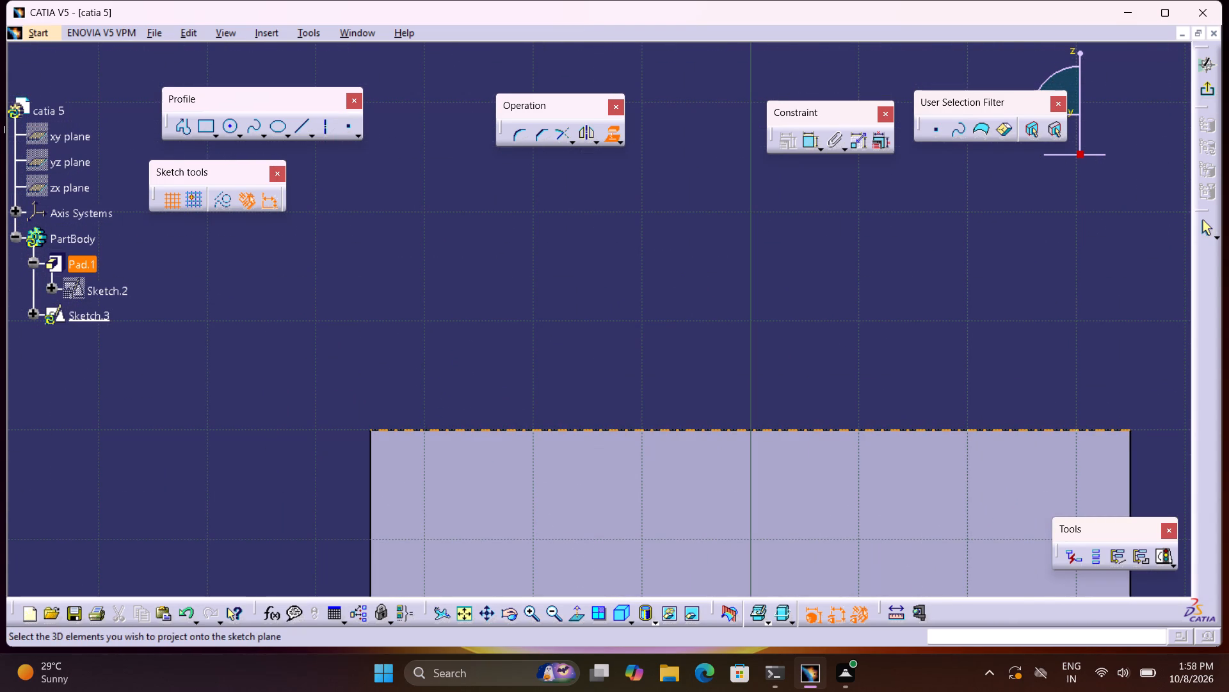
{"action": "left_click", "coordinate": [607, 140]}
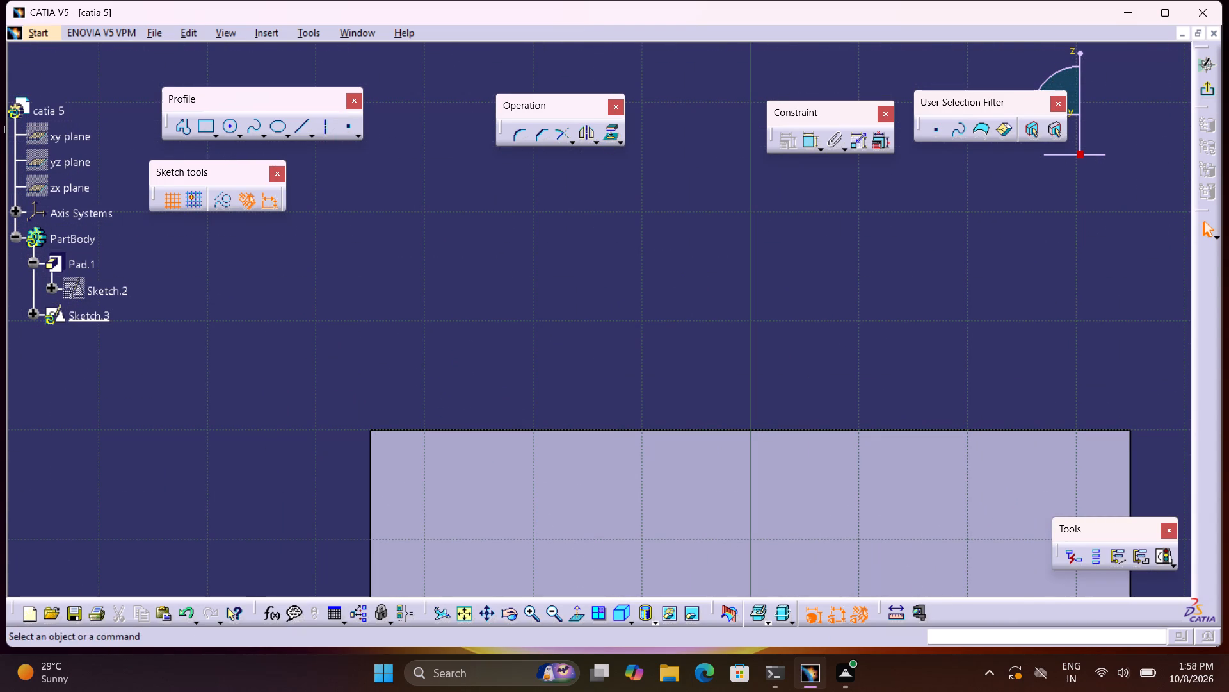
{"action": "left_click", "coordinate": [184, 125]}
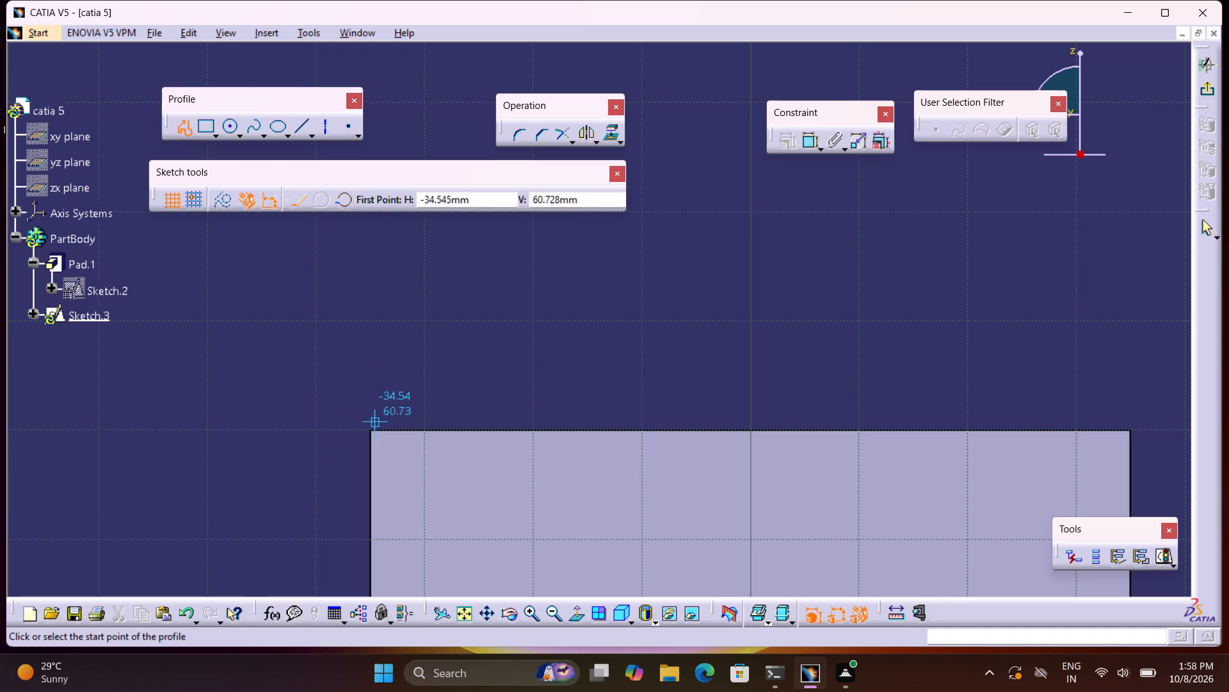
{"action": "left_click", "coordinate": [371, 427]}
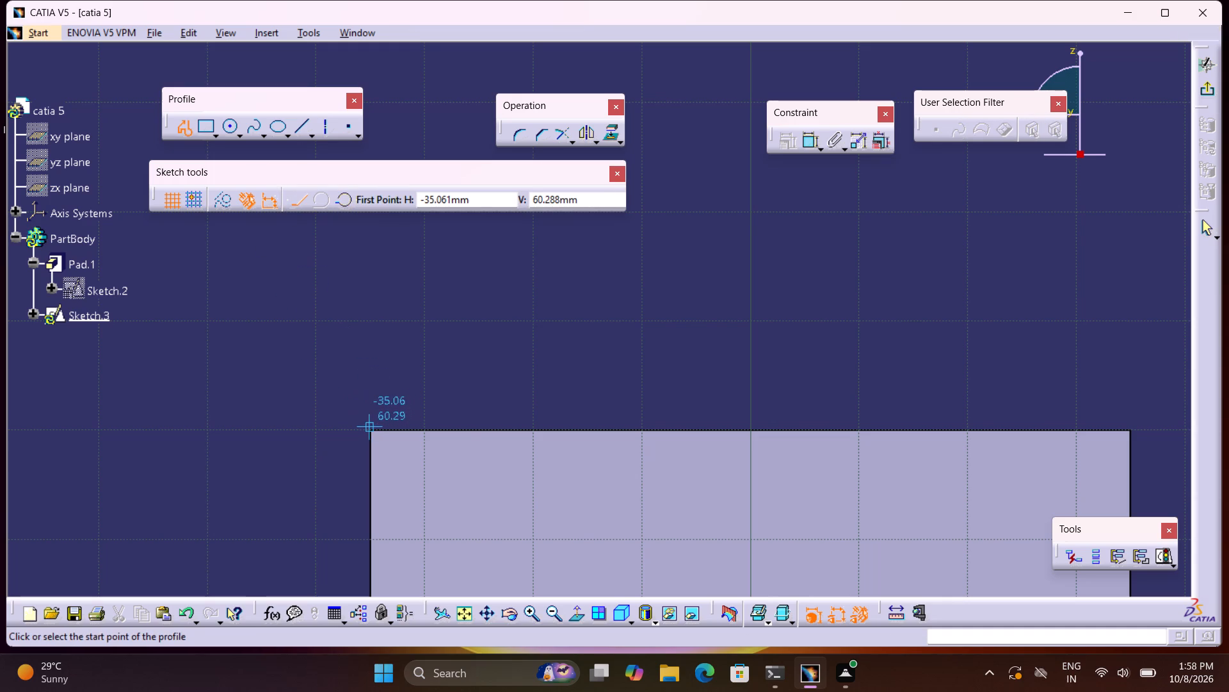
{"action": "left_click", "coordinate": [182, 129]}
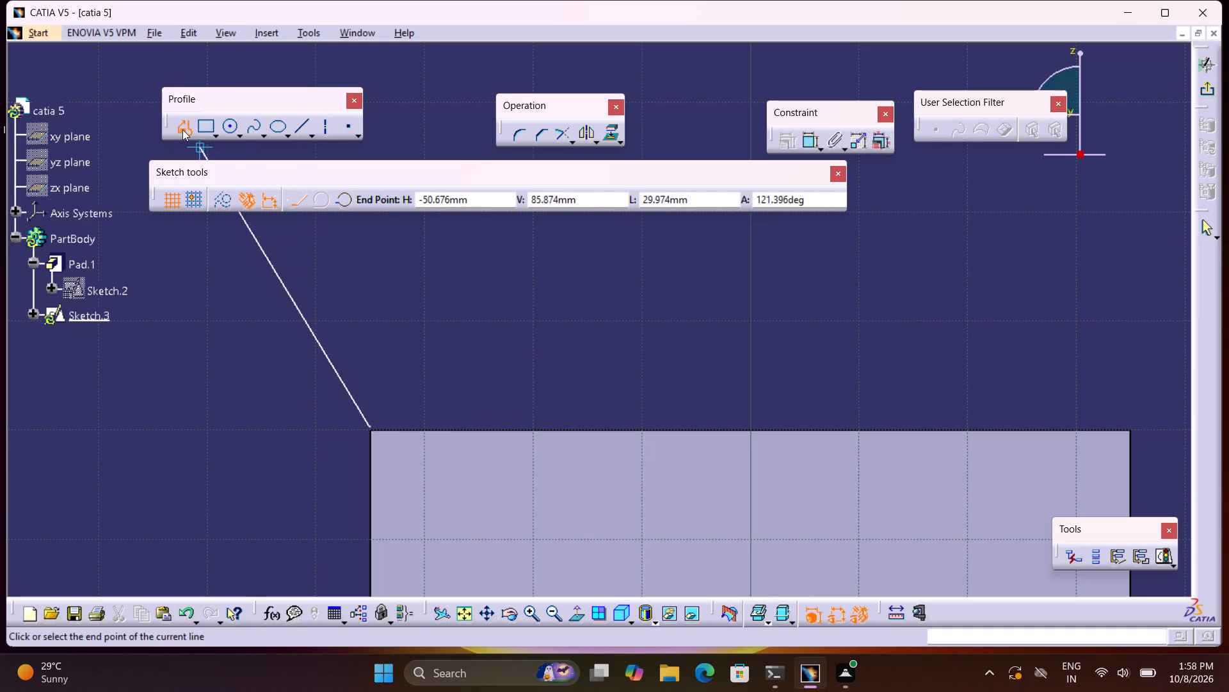
Project the upright face's top edge onto the sketch plane with Project 3D Elements.
{"action": "left_click", "coordinate": [607, 135]}
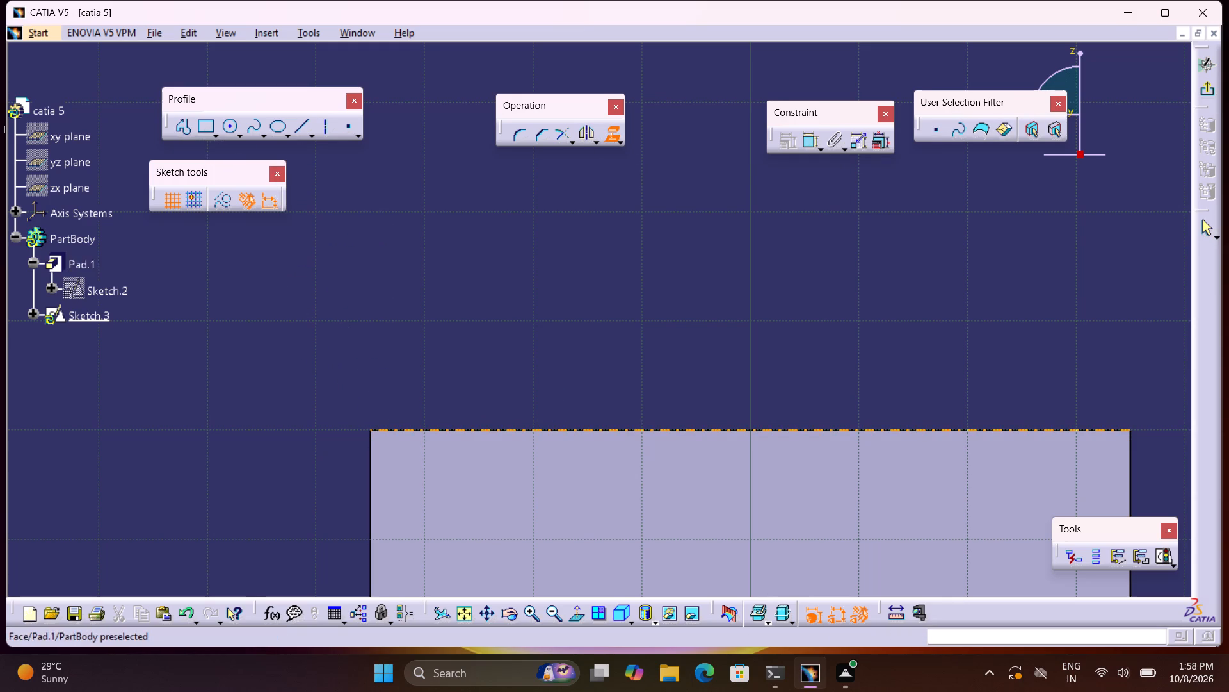
{"action": "left_click", "coordinate": [581, 429]}
{"action": "left_click", "coordinate": [582, 364]}
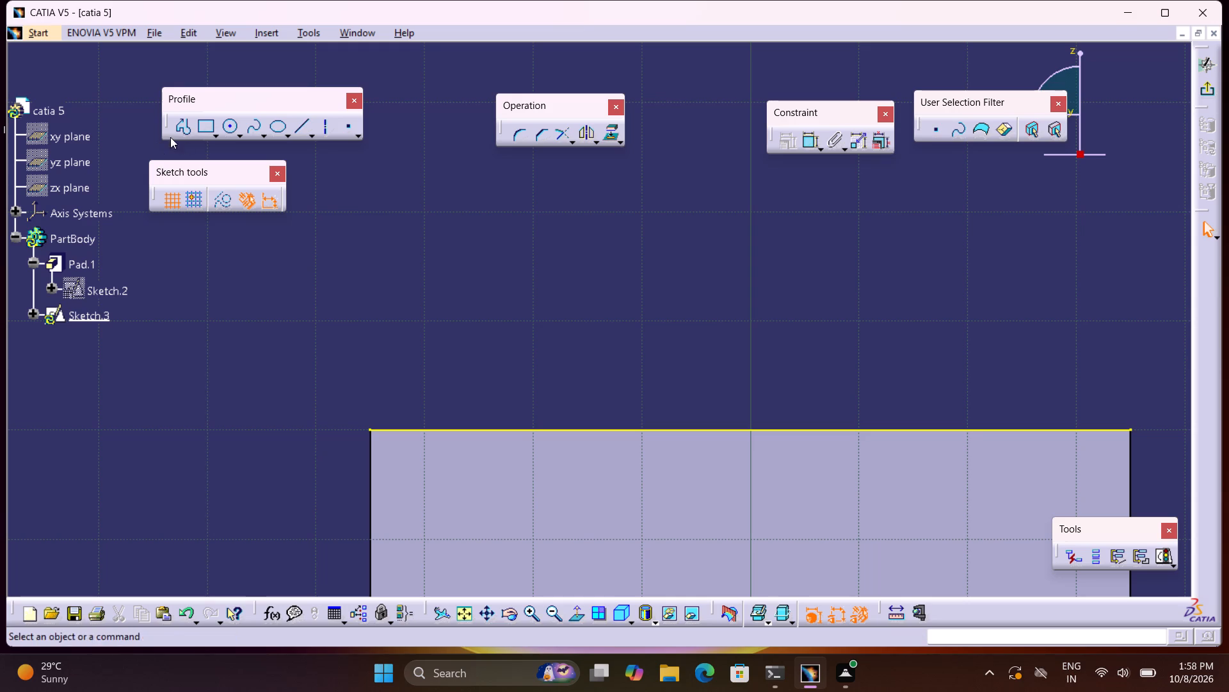
Draw two horizontal lines along the projected top edge, inward from its corners: about 22.5 mm on the left and 21.3 mm on the right.
{"action": "left_click", "coordinate": [178, 134]}
{"action": "left_click", "coordinate": [371, 429]}
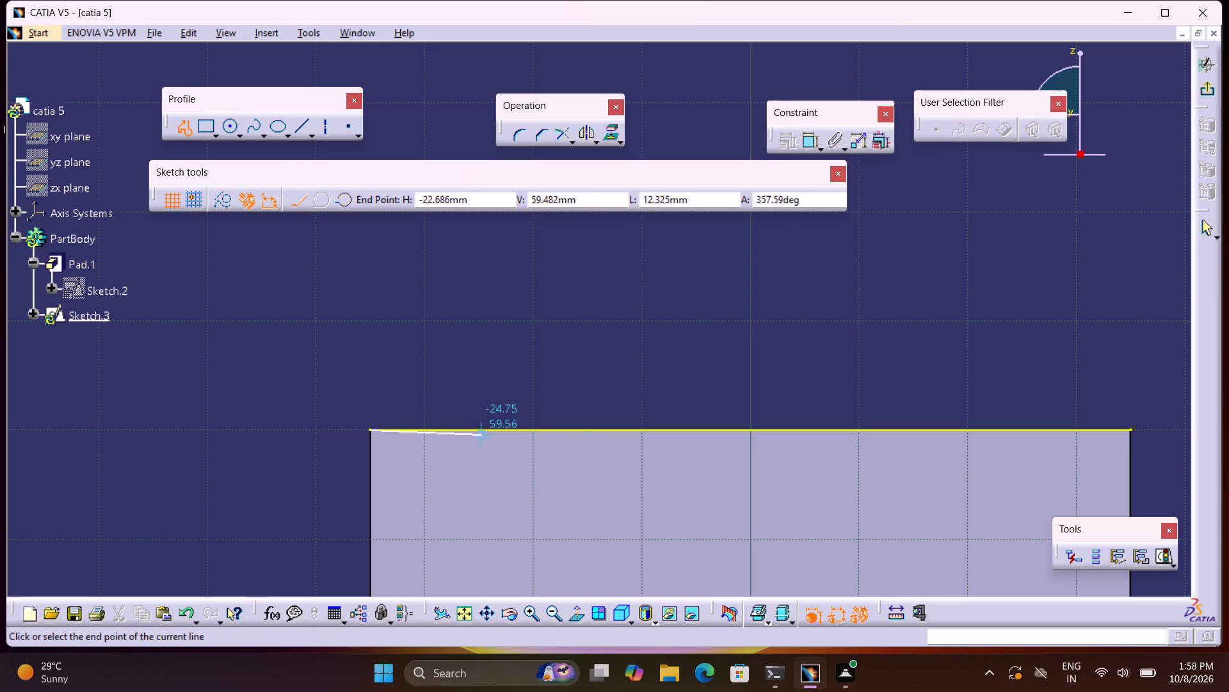
{"action": "left_click", "coordinate": [614, 430]}
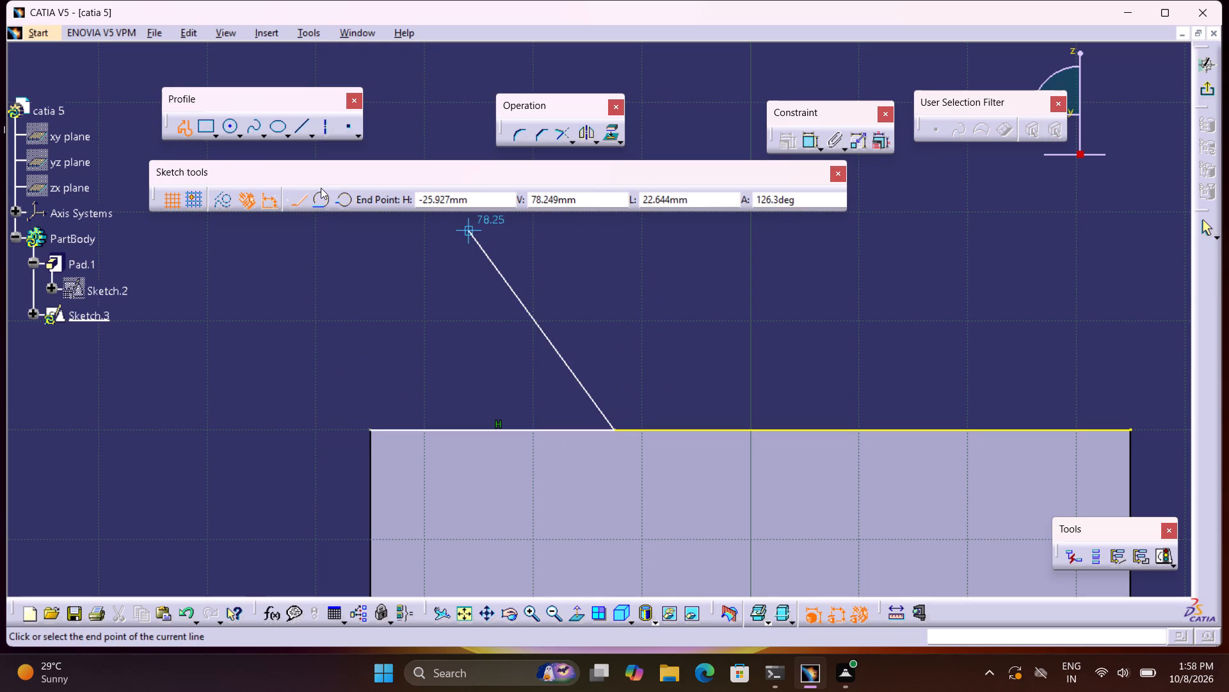
{"action": "left_click", "coordinate": [183, 132]}
{"action": "left_click", "coordinate": [179, 130]}
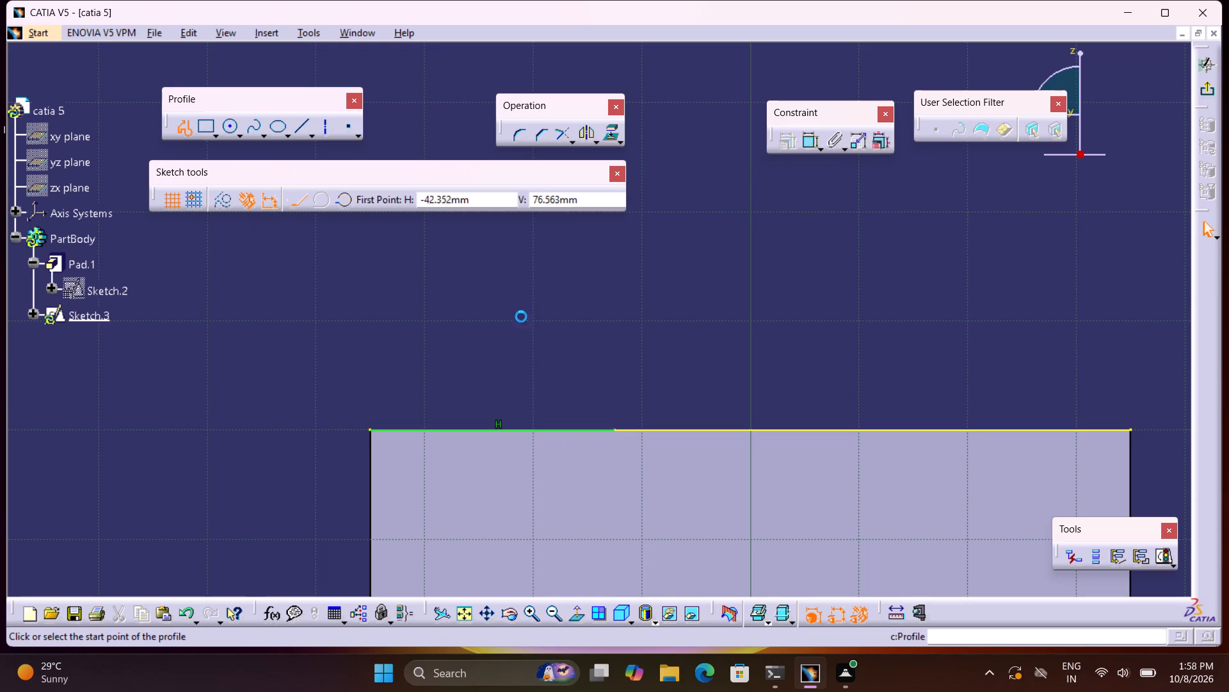
{"action": "middle_click_drag", "start_coordinate": [589, 301], "coordinate": [490, 279]}
{"action": "scroll", "coordinate": [507, 279], "scroll_direction": "up", "scroll_amount": 1}
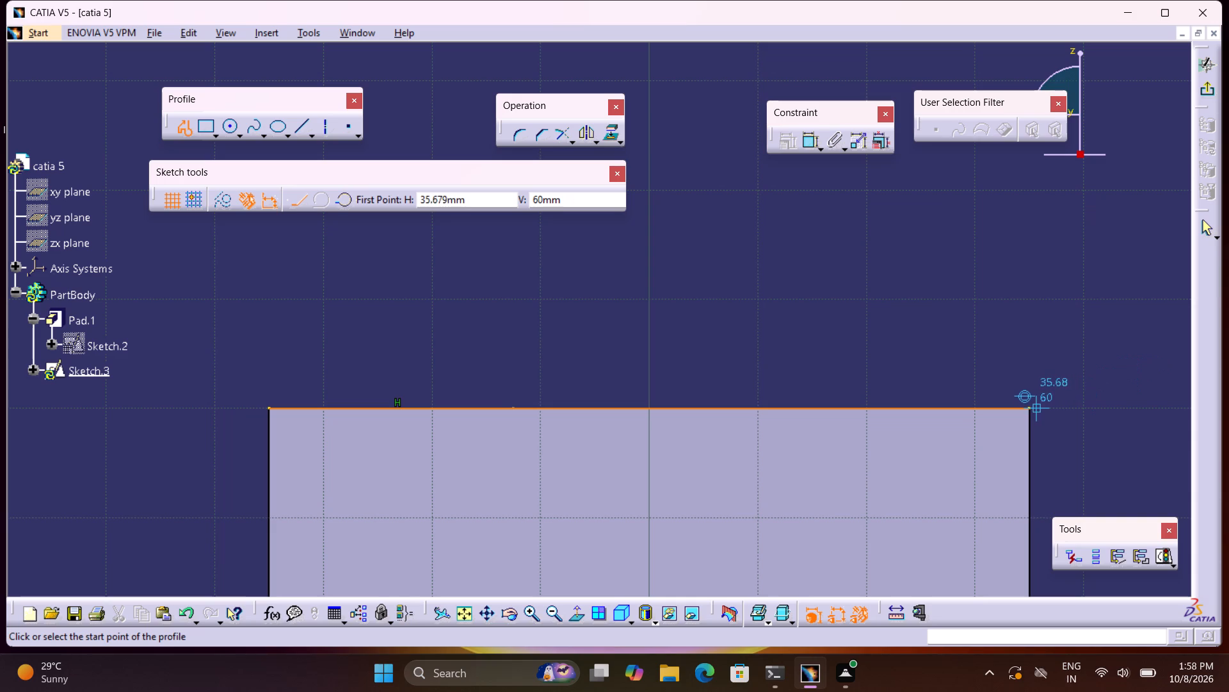
{"action": "left_click", "coordinate": [1028, 407]}
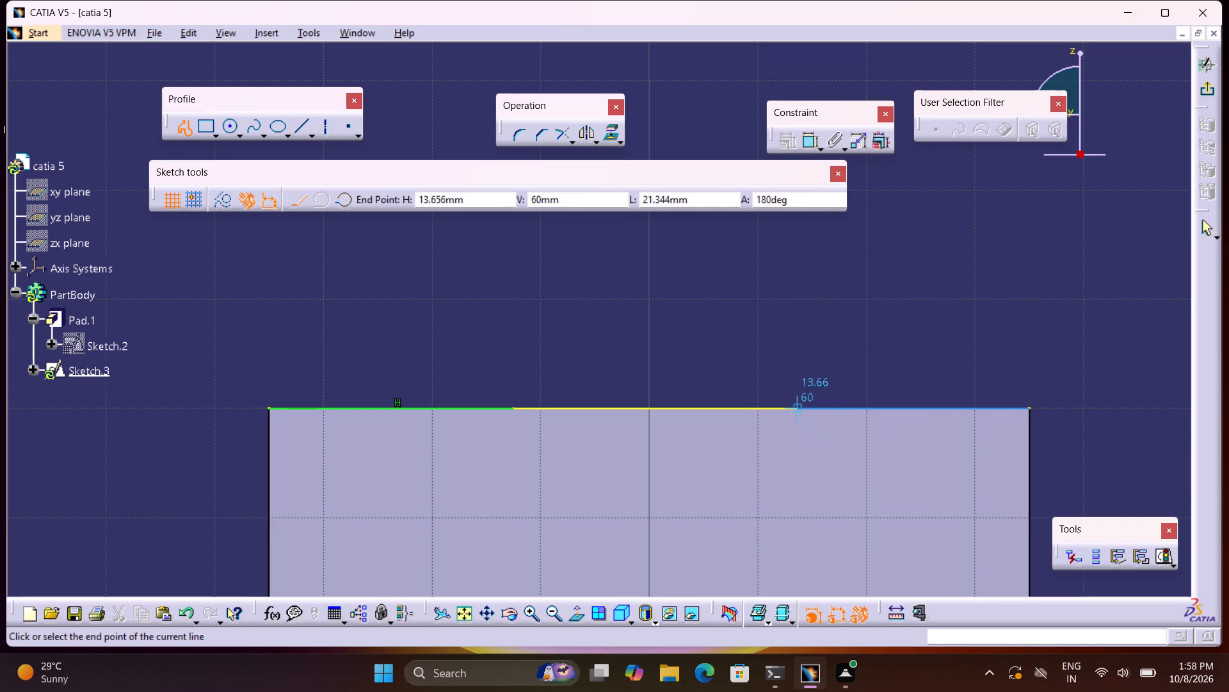
{"action": "left_click", "coordinate": [798, 407]}
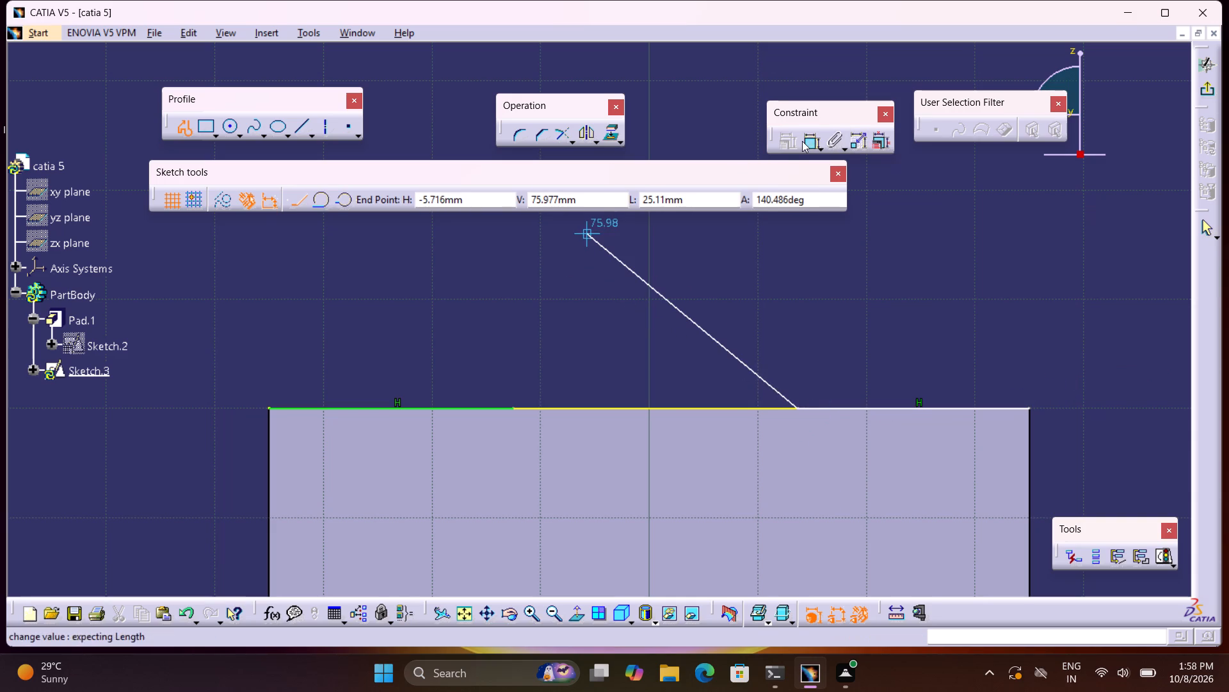
Dimension the length of the right-hand line on the top edge and set it to 25 mm.
{"action": "left_click", "coordinate": [802, 139]}
{"action": "left_click", "coordinate": [932, 306]}
{"action": "double_click", "coordinate": [936, 300]}
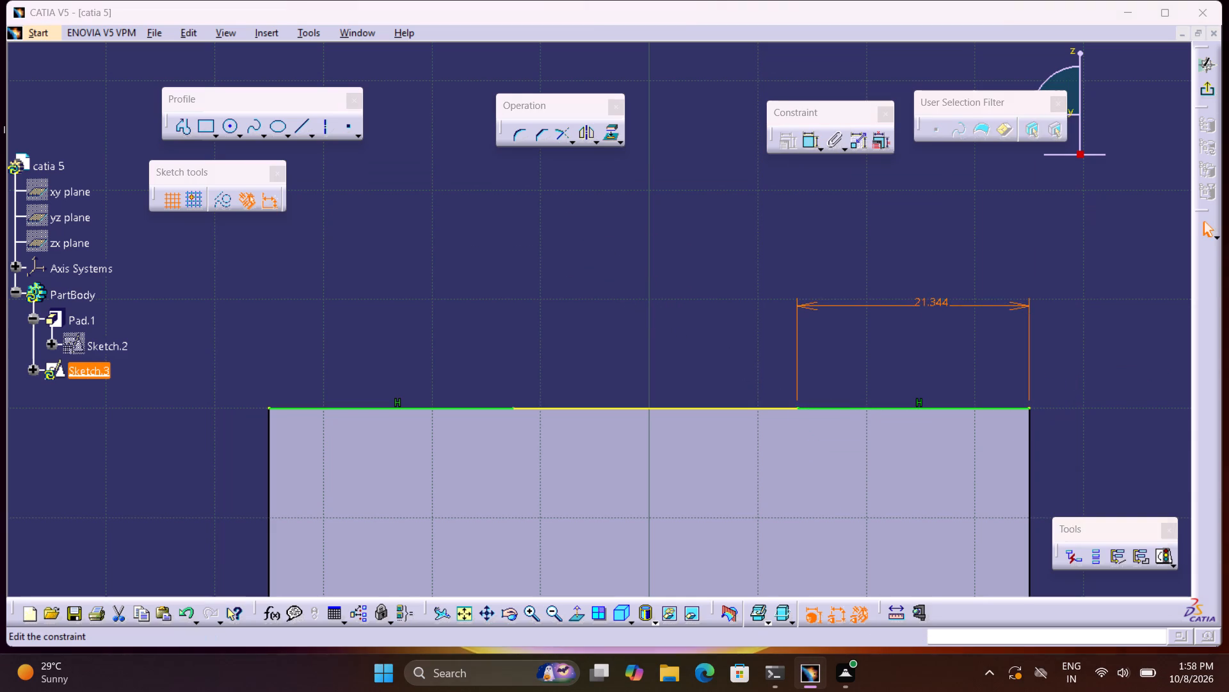
{"action": "key", "text": "2"}
{"action": "key", "text": "5"}
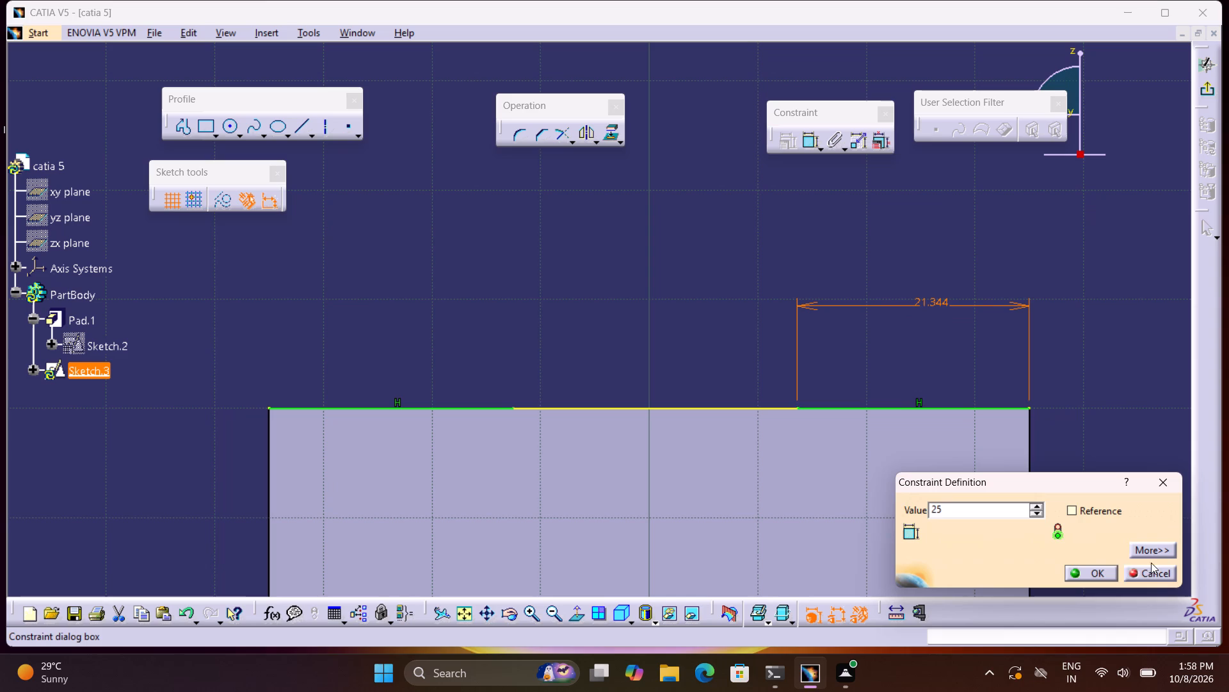
{"action": "left_click", "coordinate": [1115, 573]}
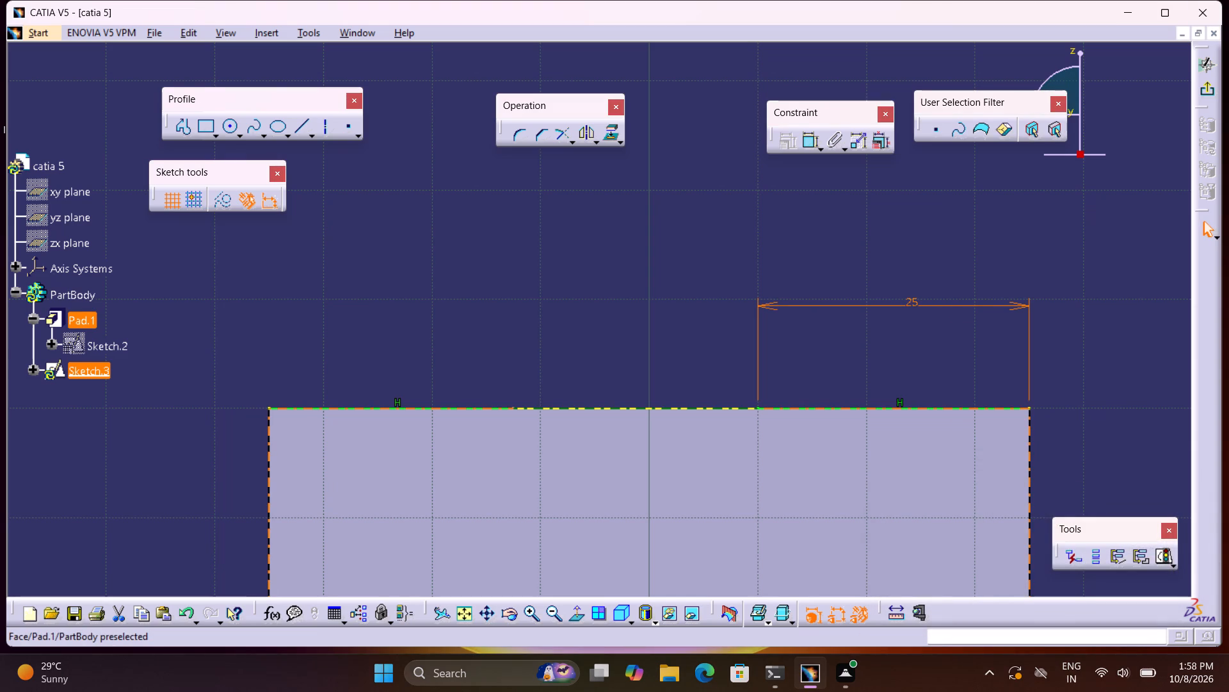
Dimension the length of the left-hand line on the top edge and set it to 25 mm.
{"action": "left_click", "coordinate": [803, 138]}
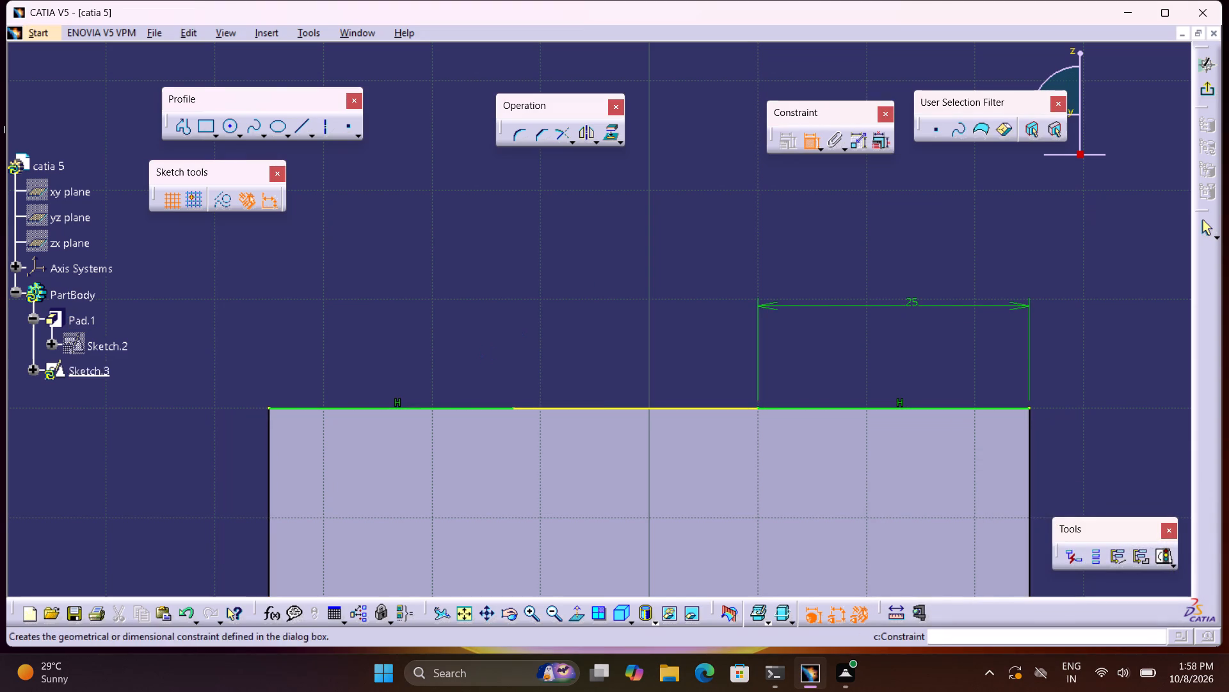
{"action": "left_click", "coordinate": [463, 409]}
{"action": "left_click", "coordinate": [463, 354]}
{"action": "double_click", "coordinate": [469, 344]}
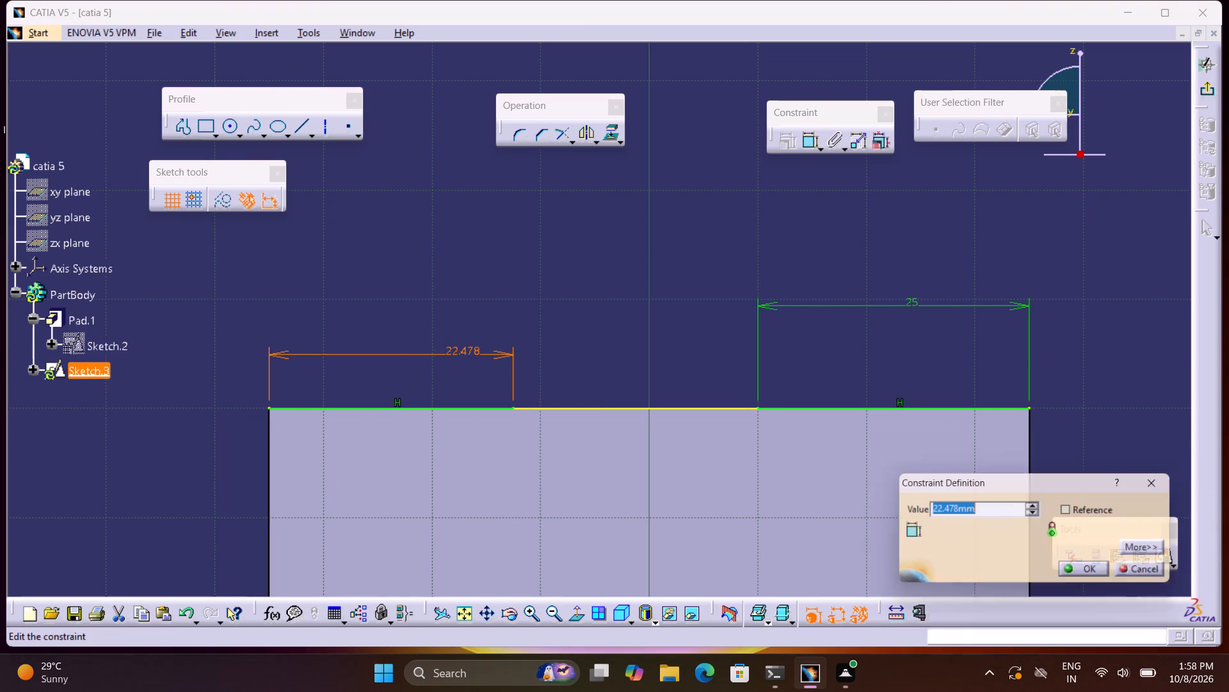
{"action": "type", "text": "25"}
{"action": "key", "text": "Return"}
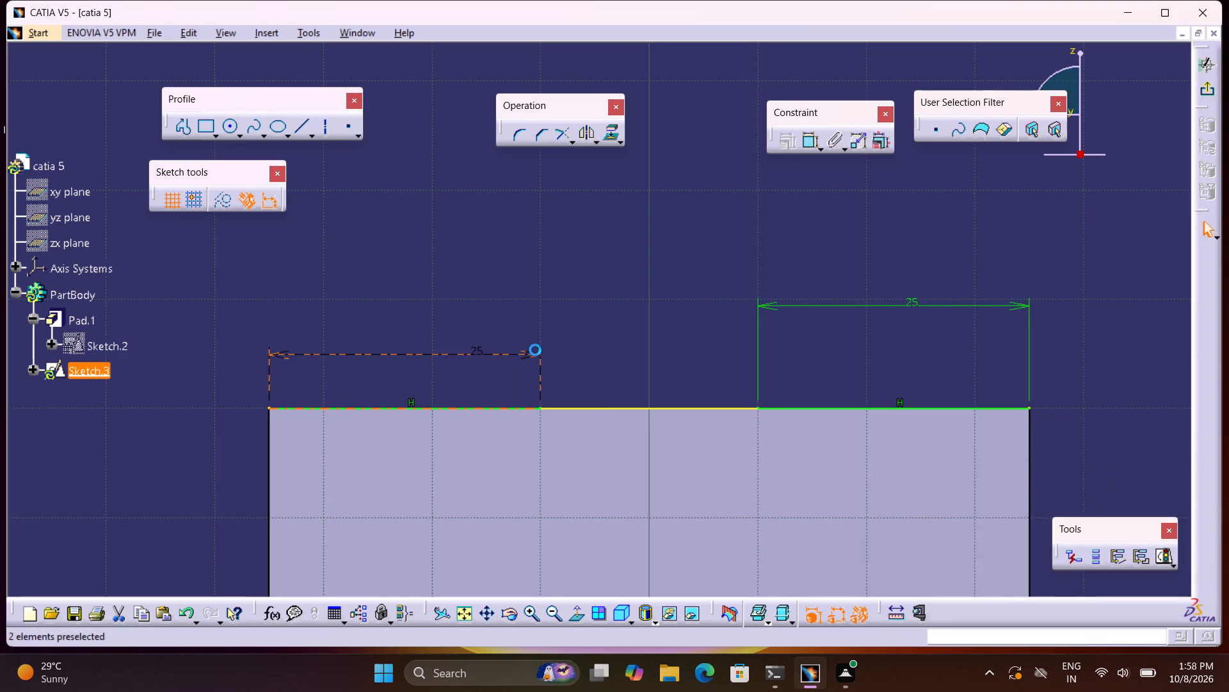
Draw the dovetail's horizontal base line, about 29.7 mm long, about 20 mm below the face's top edge.
{"action": "middle_click_drag", "start_coordinate": [532, 344], "coordinate": [523, 217]}
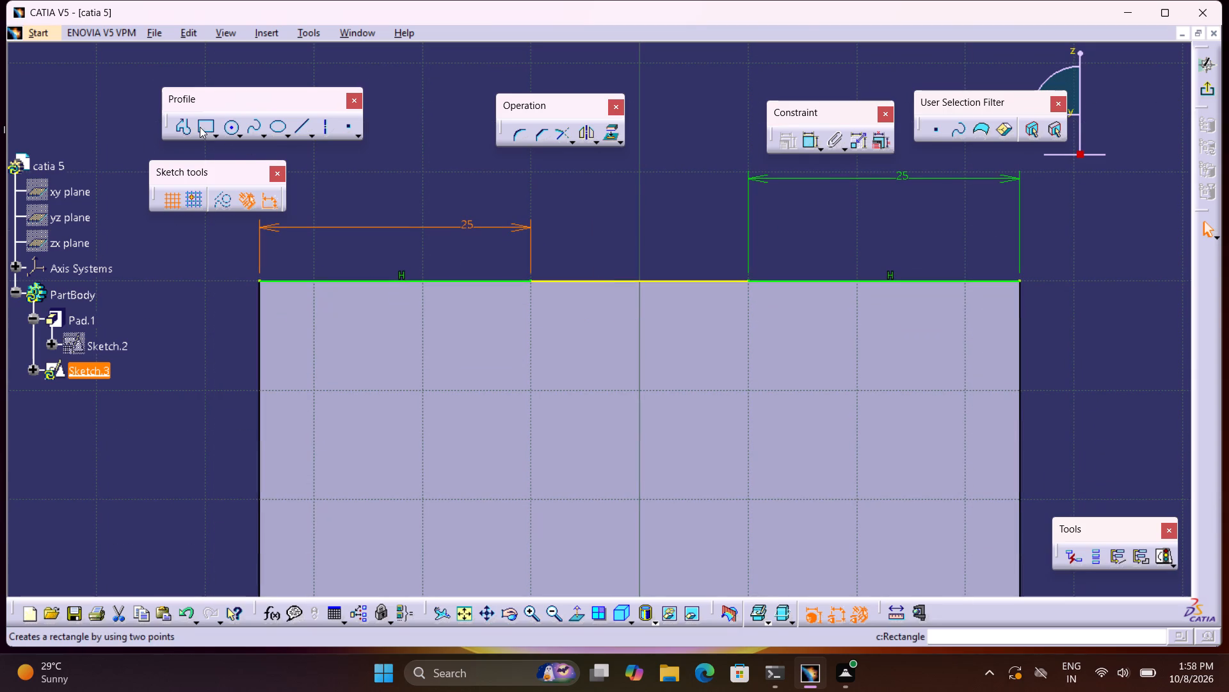
{"action": "left_click", "coordinate": [185, 119]}
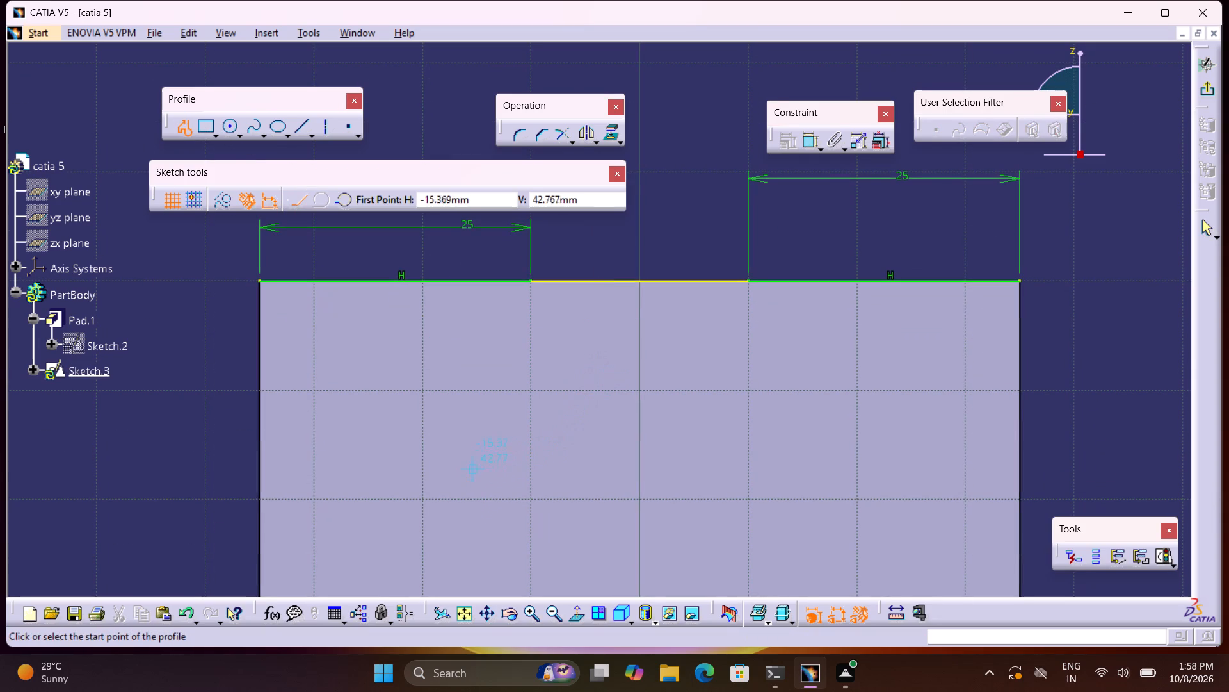
{"action": "left_click", "coordinate": [469, 498]}
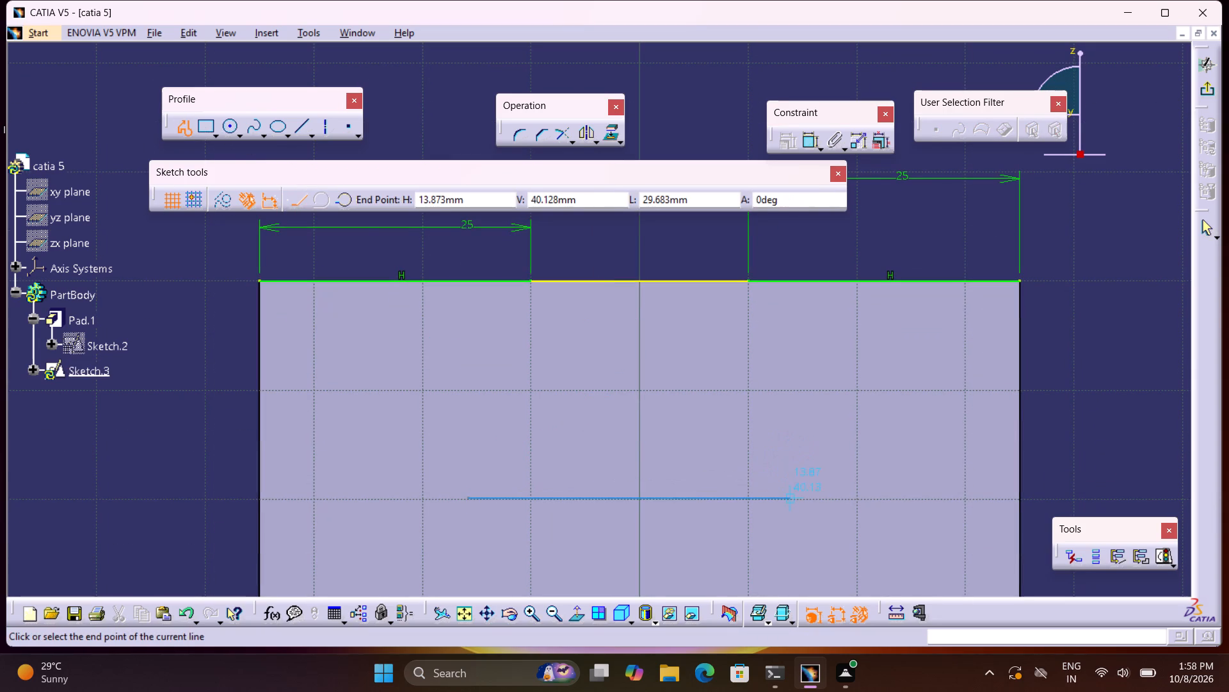
{"action": "left_click", "coordinate": [791, 498]}
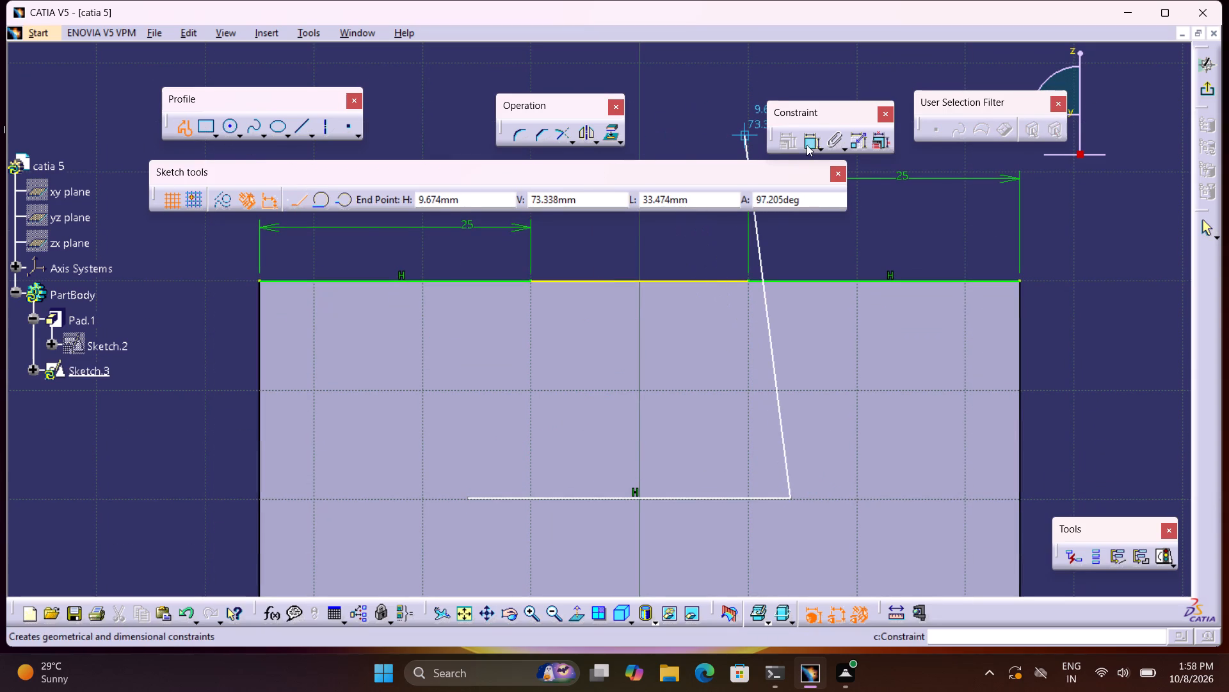
Dimension the length of the dovetail's base line and set it to 40 mm.
{"action": "left_click", "coordinate": [801, 151]}
{"action": "left_click", "coordinate": [665, 250]}
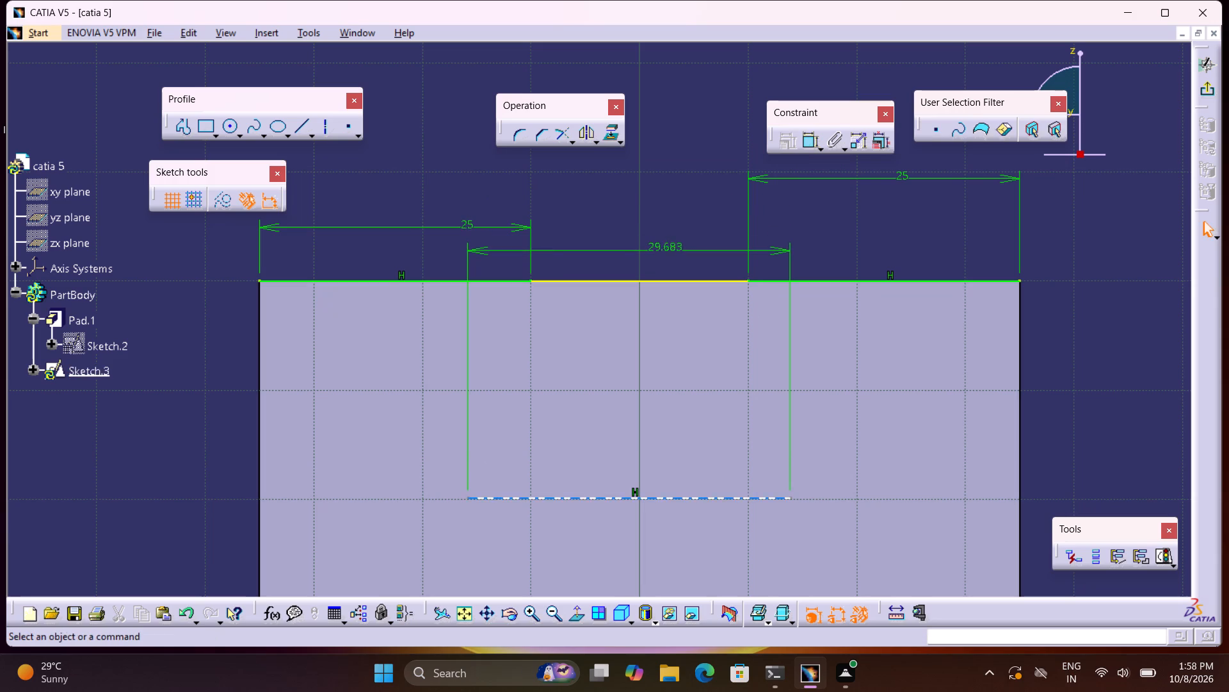
{"action": "double_click", "coordinate": [666, 247]}
{"action": "type", "text": "40"}
{"action": "key", "text": "Return"}
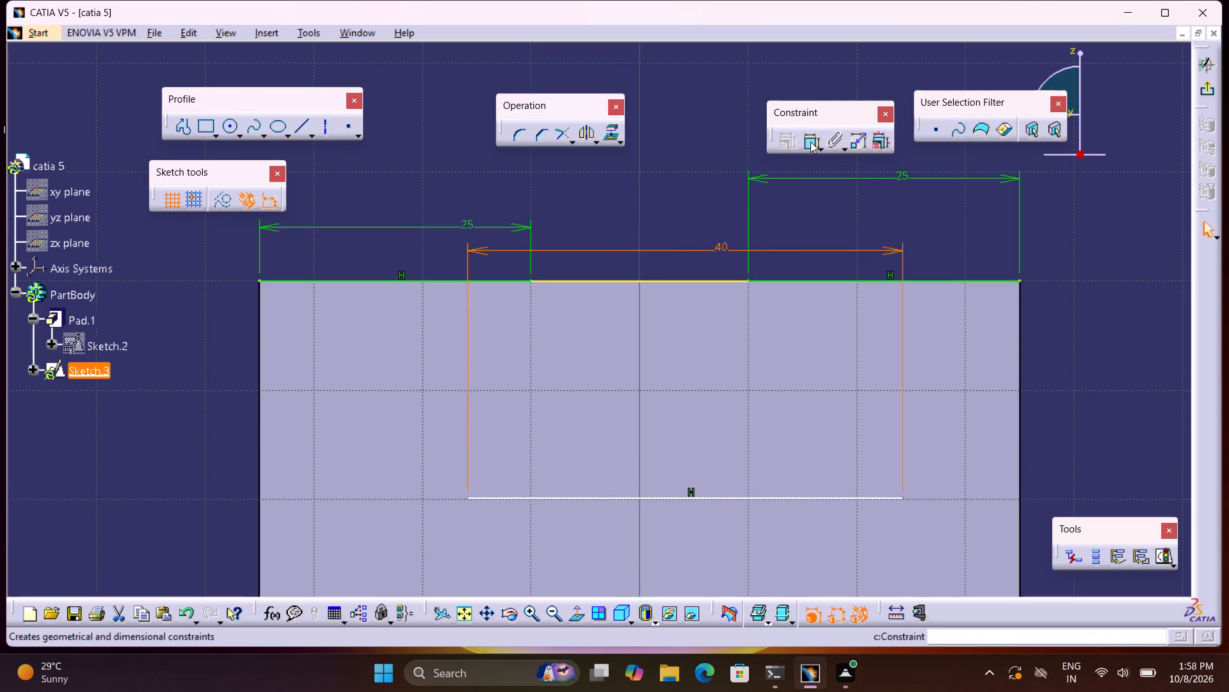
Dimension the distance from the base line's right end to the face's right edge and set it to 15 mm.
{"action": "left_click", "coordinate": [810, 142]}
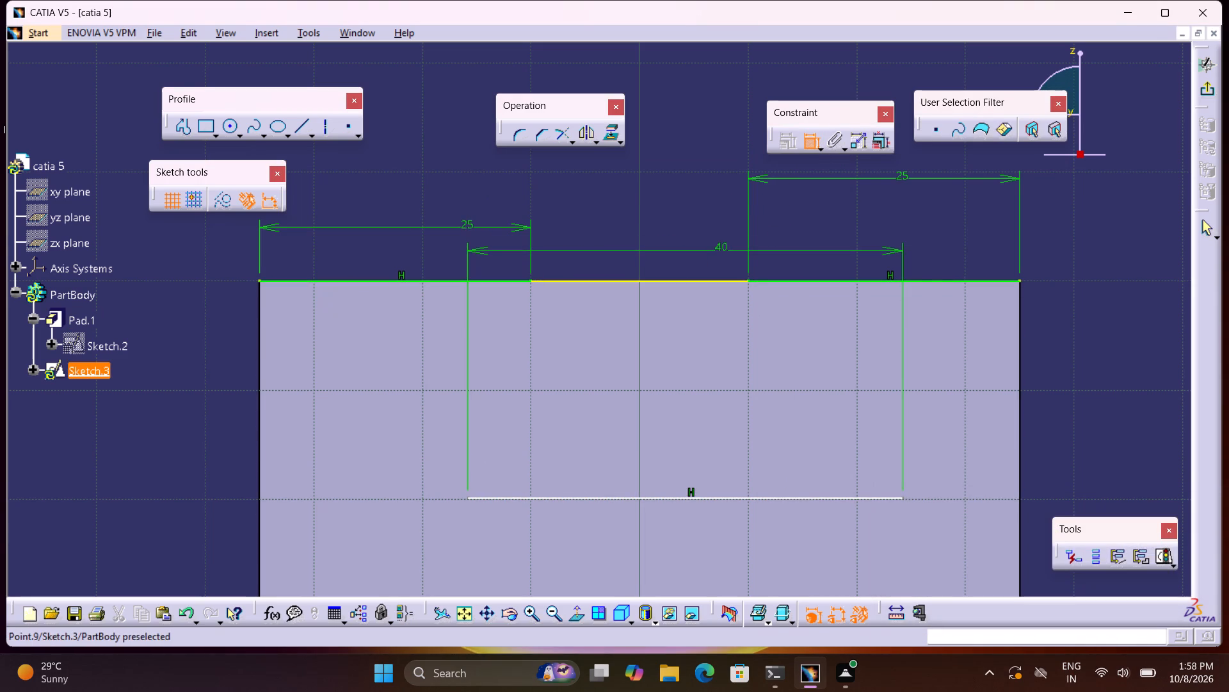
{"action": "left_click", "coordinate": [902, 497]}
{"action": "left_click", "coordinate": [1017, 488]}
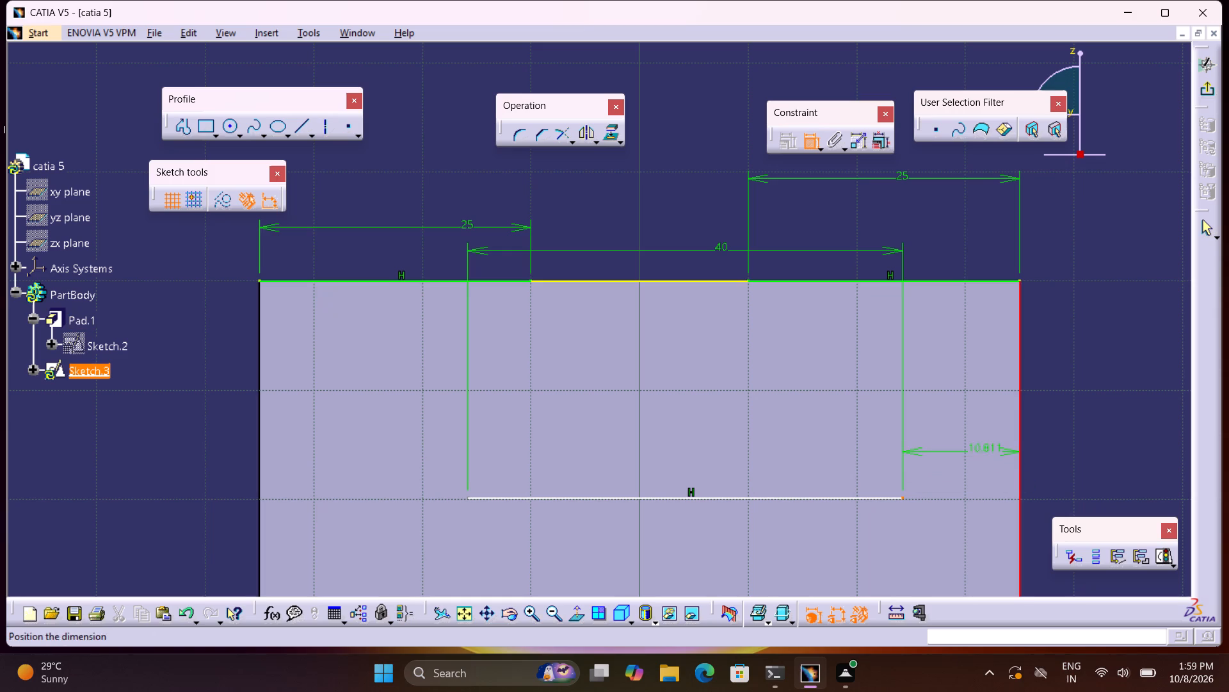
{"action": "left_click", "coordinate": [983, 448]}
{"action": "double_click", "coordinate": [983, 444]}
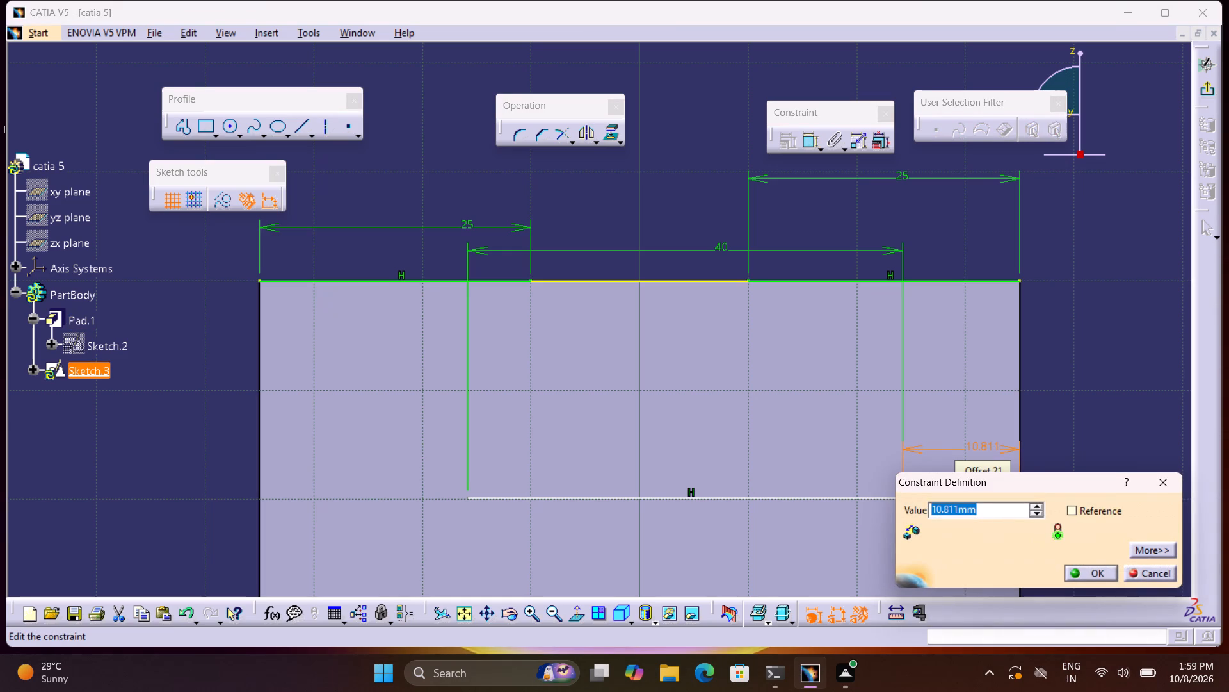
{"action": "type", "text": "15"}
{"action": "key", "text": "Return"}
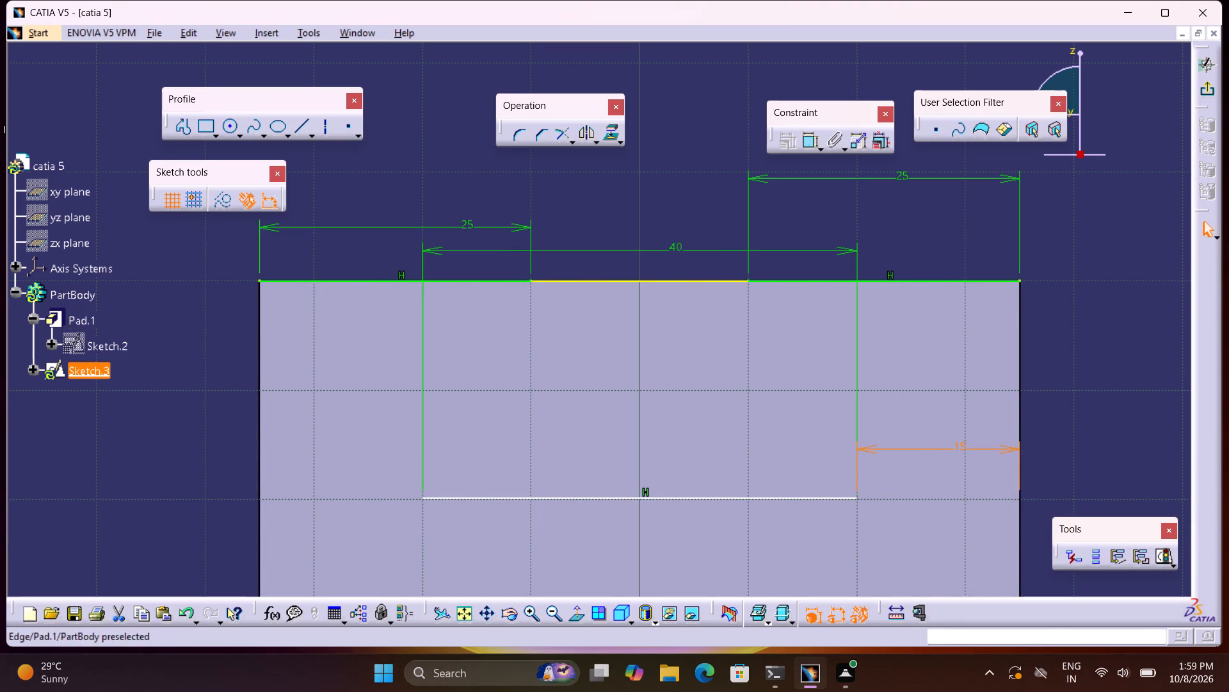
Close the dovetail outline with a profile: two slanted sides rising from the base line's ends and a 20 mm line along the top edge.
{"action": "left_click", "coordinate": [181, 125]}
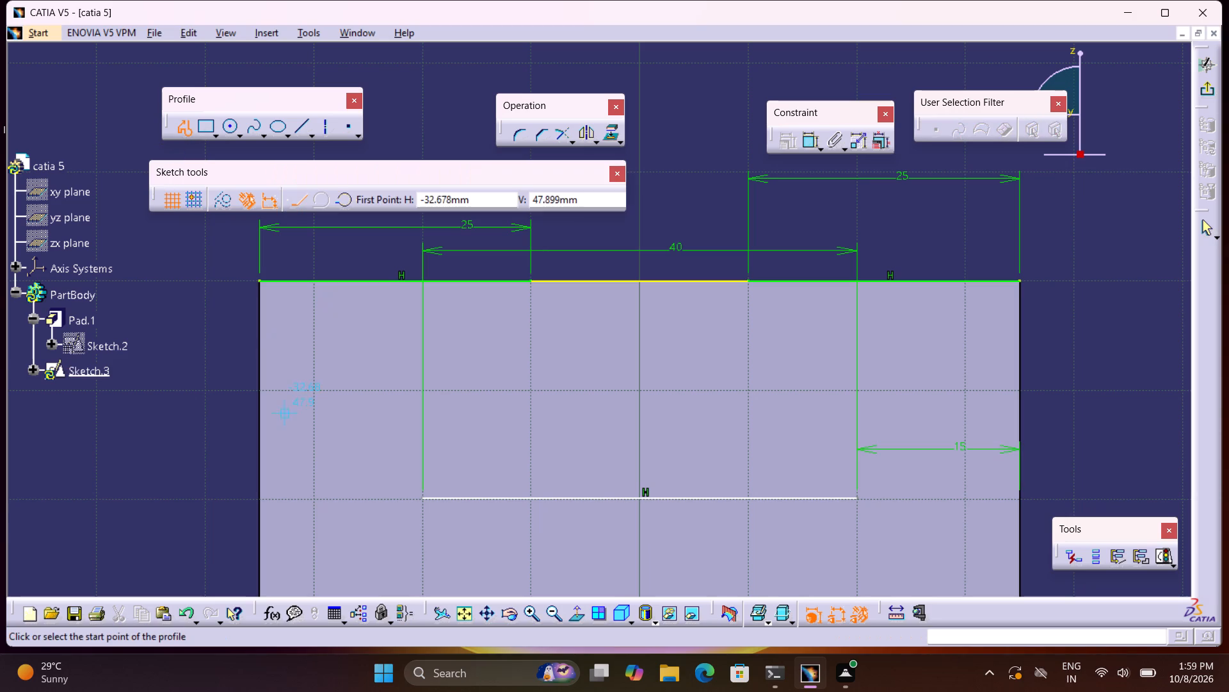
{"action": "left_click", "coordinate": [423, 495]}
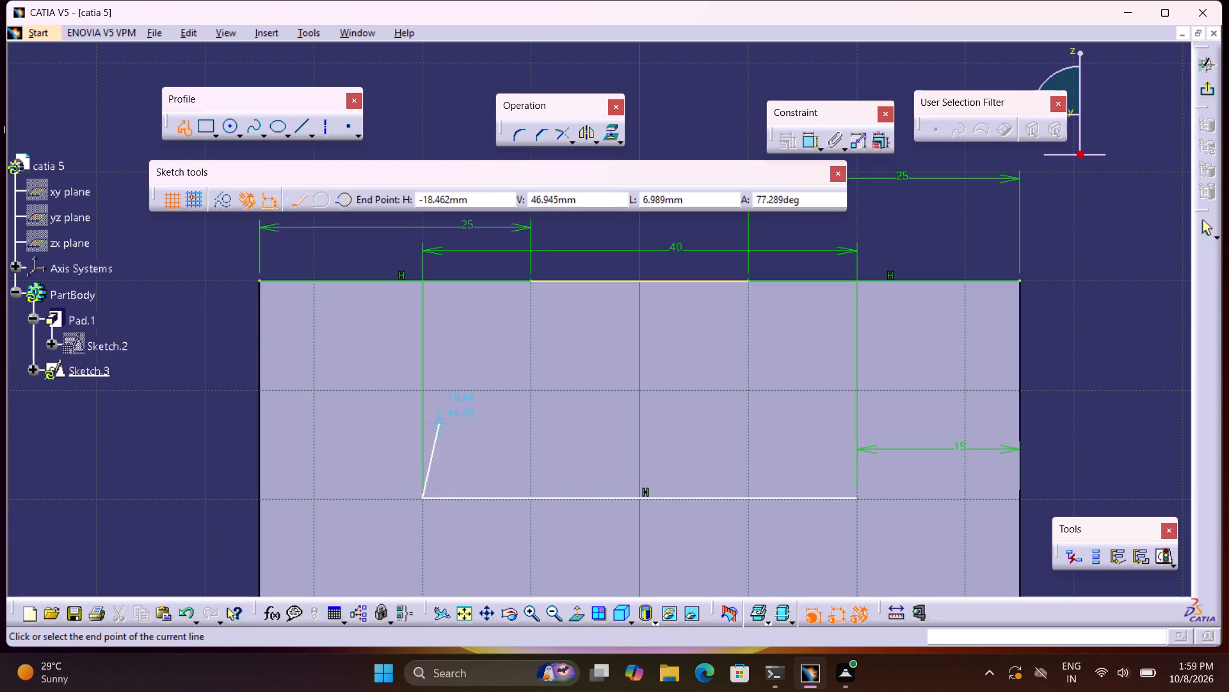
{"action": "left_click", "coordinate": [529, 277]}
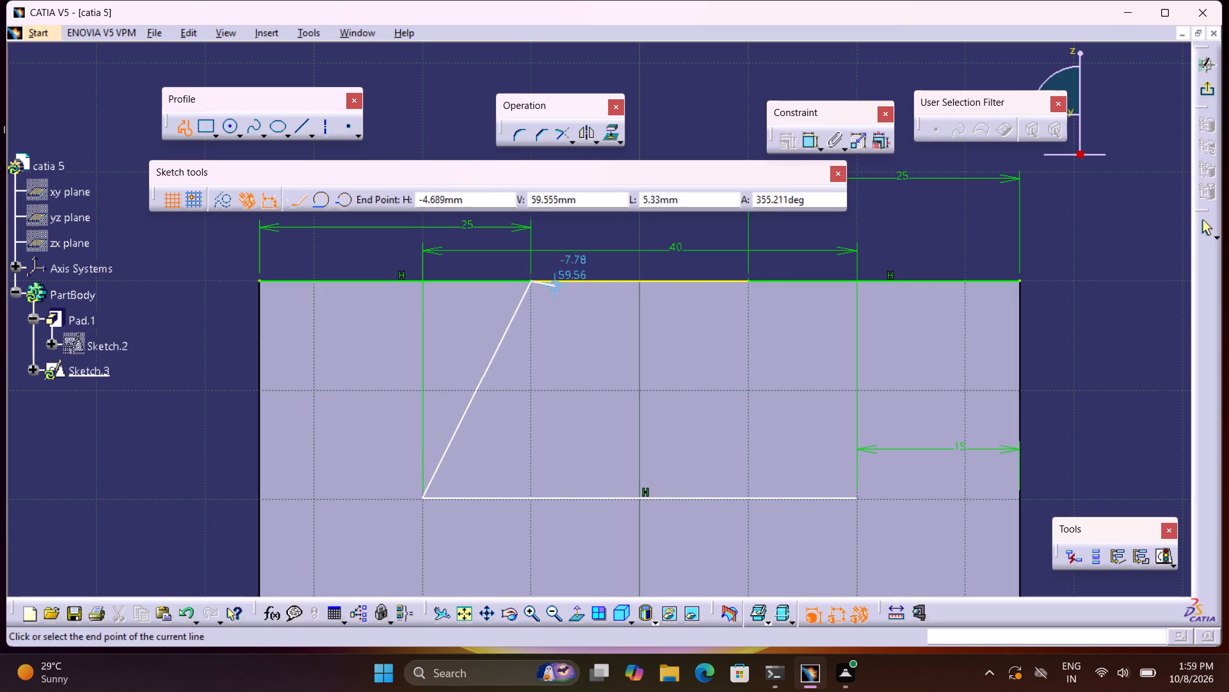
{"action": "left_click", "coordinate": [749, 278]}
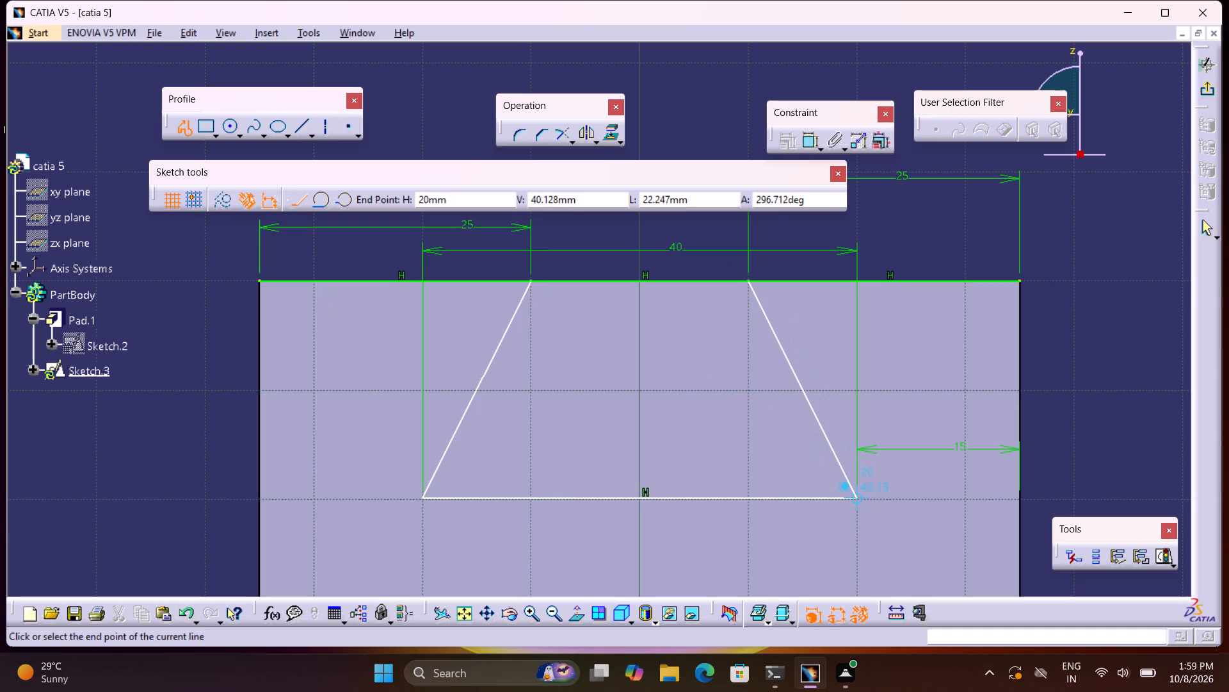
{"action": "left_click", "coordinate": [856, 498]}
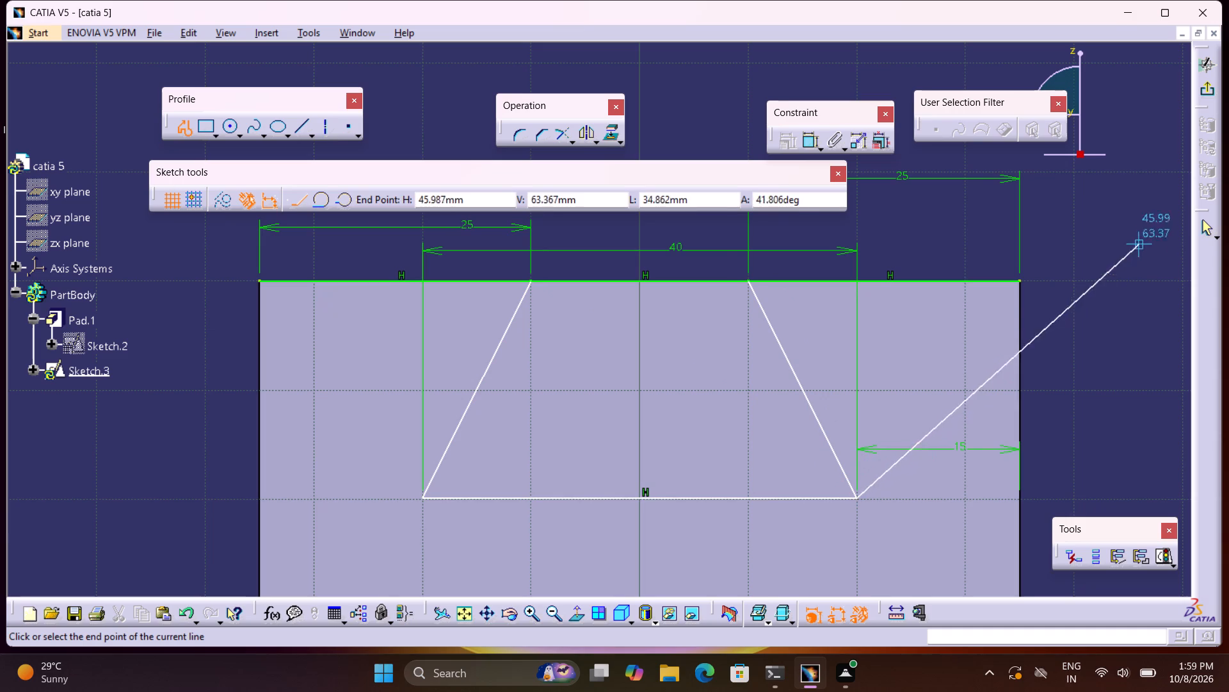
{"action": "left_click", "coordinate": [179, 128]}
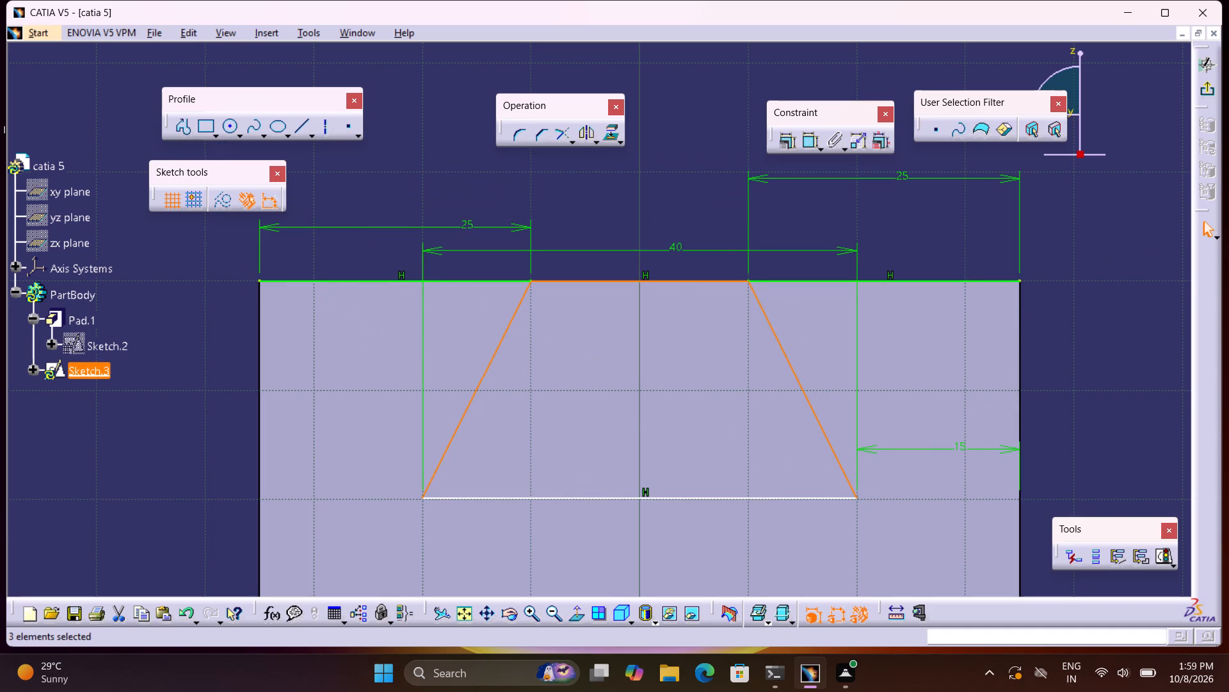
Delete the two 25 mm helper lines on the face's top edge, on either side of the dovetail.
{"action": "left_click", "coordinate": [343, 280]}
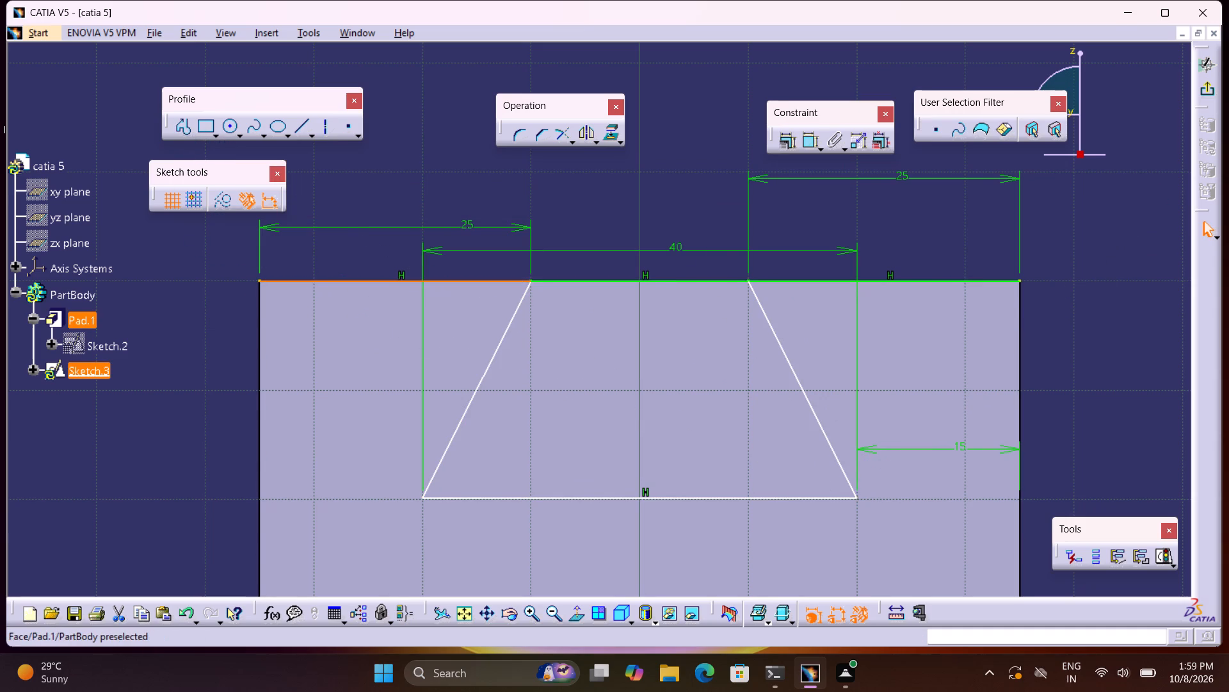
{"action": "key", "text": "Delete"}
{"action": "left_click", "coordinate": [791, 281]}
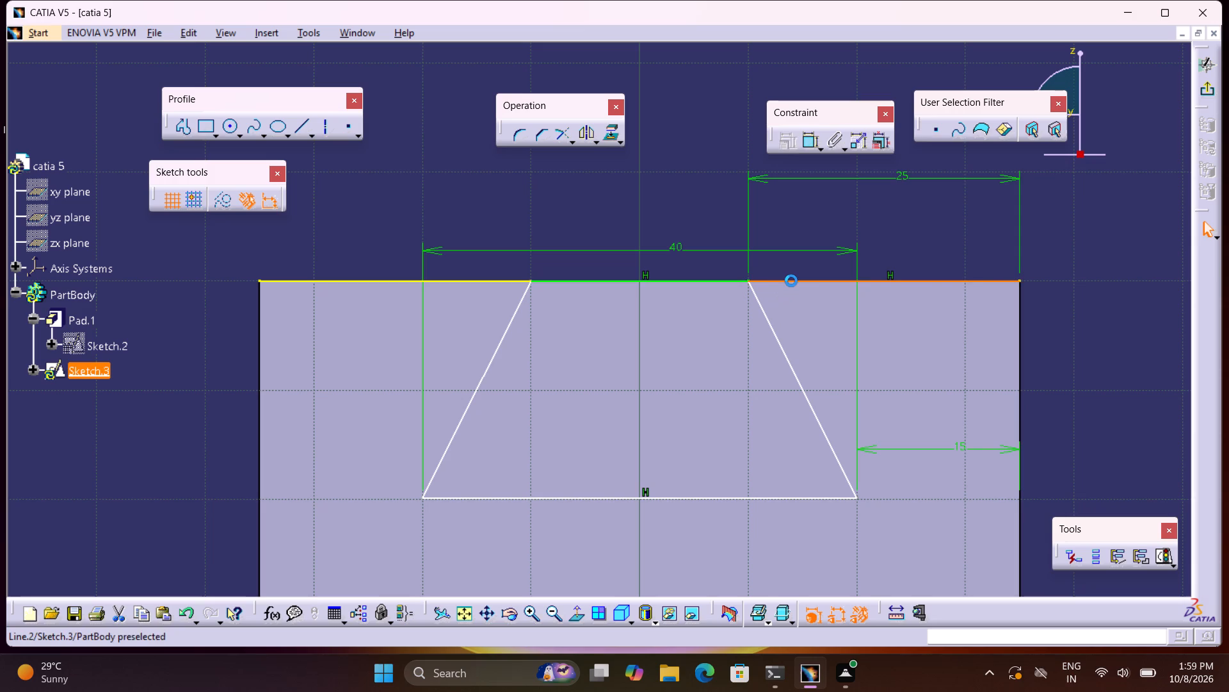
{"action": "key", "text": "Delete"}
{"action": "left_click", "coordinate": [791, 279]}
{"action": "key", "text": "Delete"}
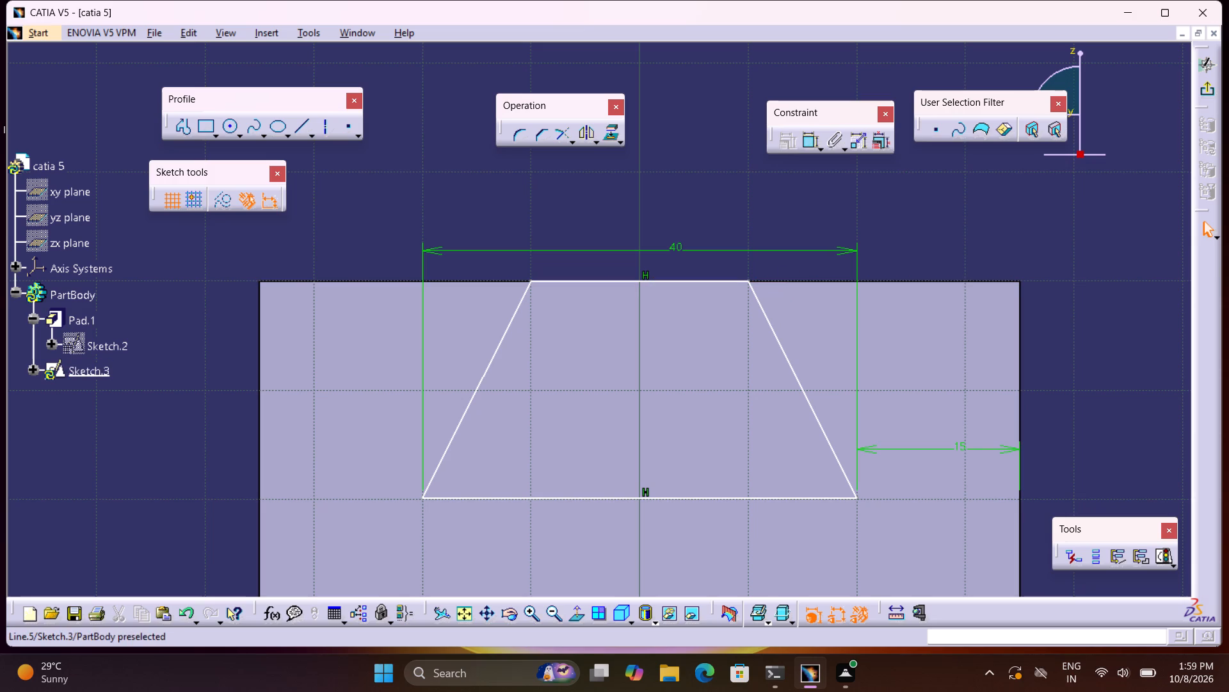
Exit the sketch and cut the dovetail profile through the upright block as a pocket with the Up to next limit.
{"action": "left_click", "coordinate": [1205, 86]}
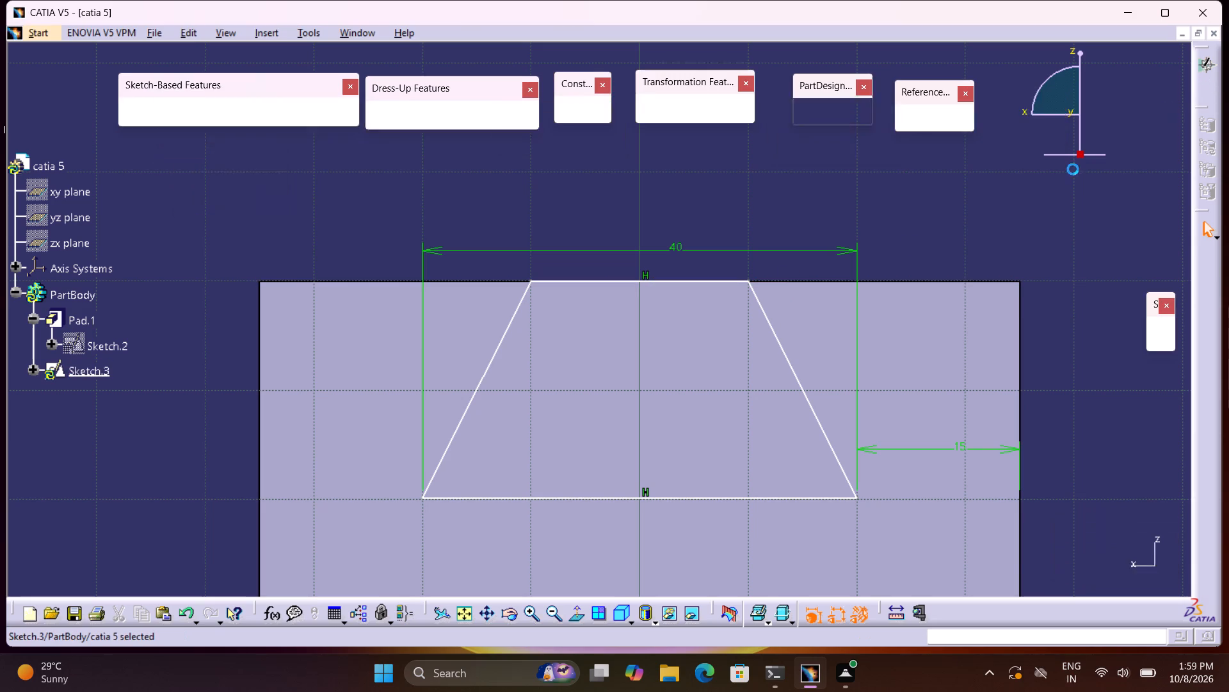
{"action": "left_click", "coordinate": [159, 113]}
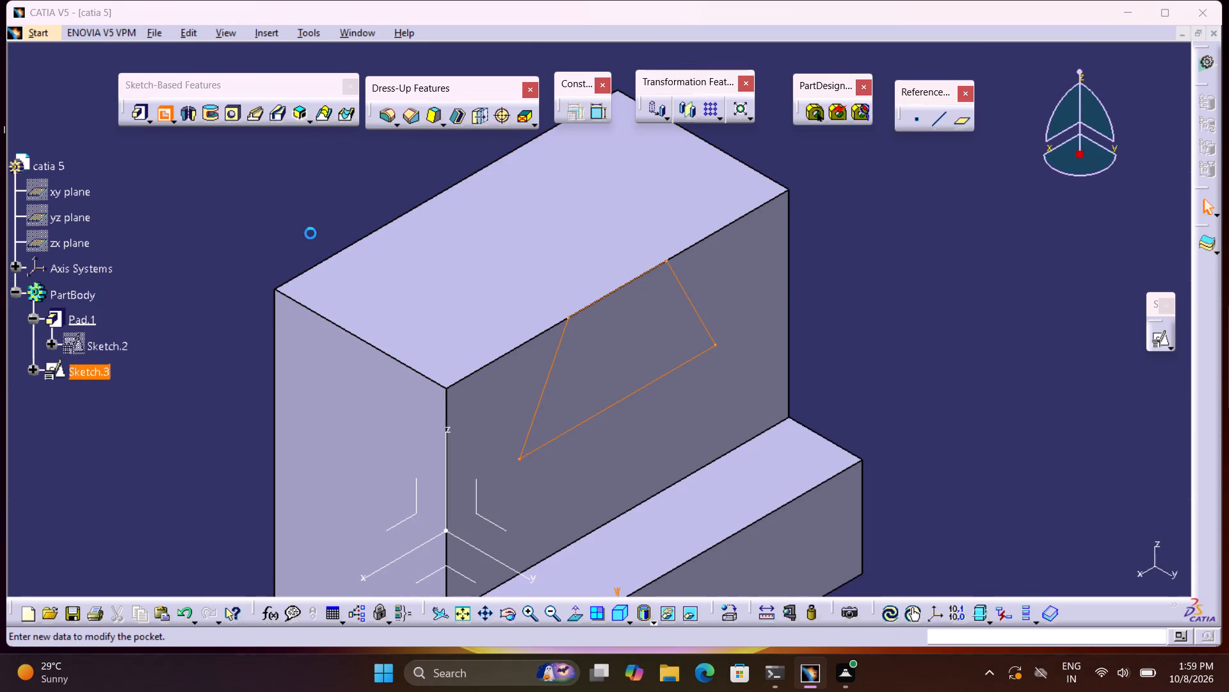
{"action": "left_click", "coordinate": [1120, 361]}
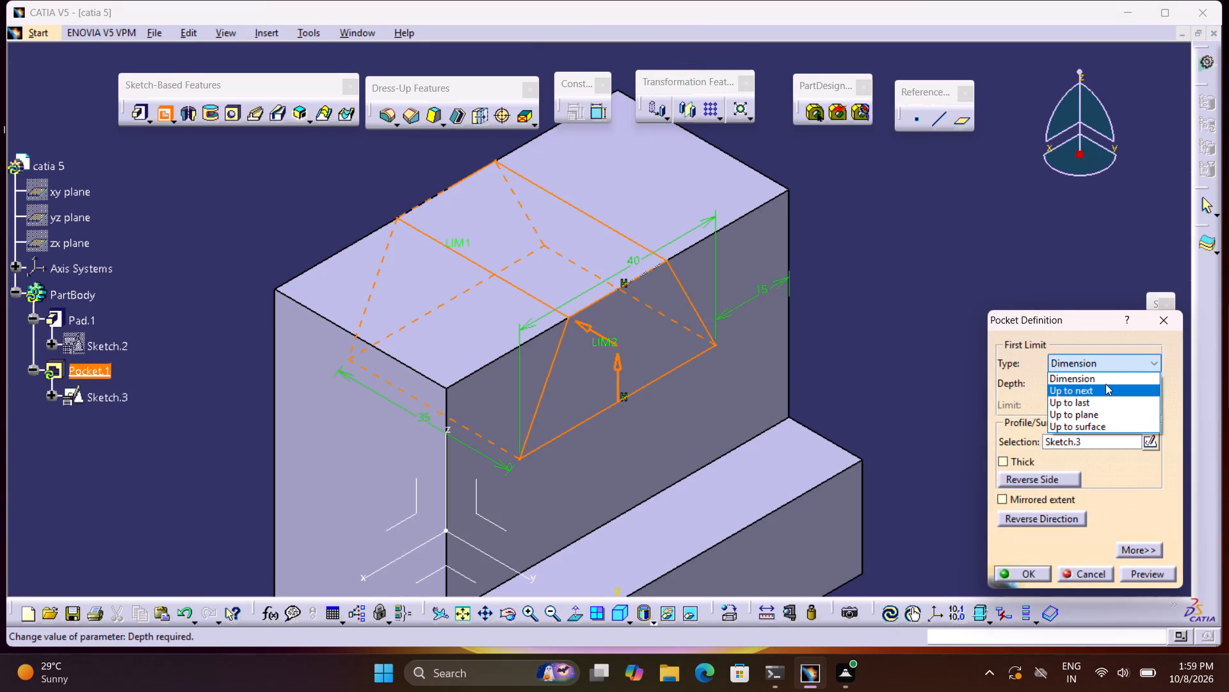
{"action": "left_click", "coordinate": [1105, 384]}
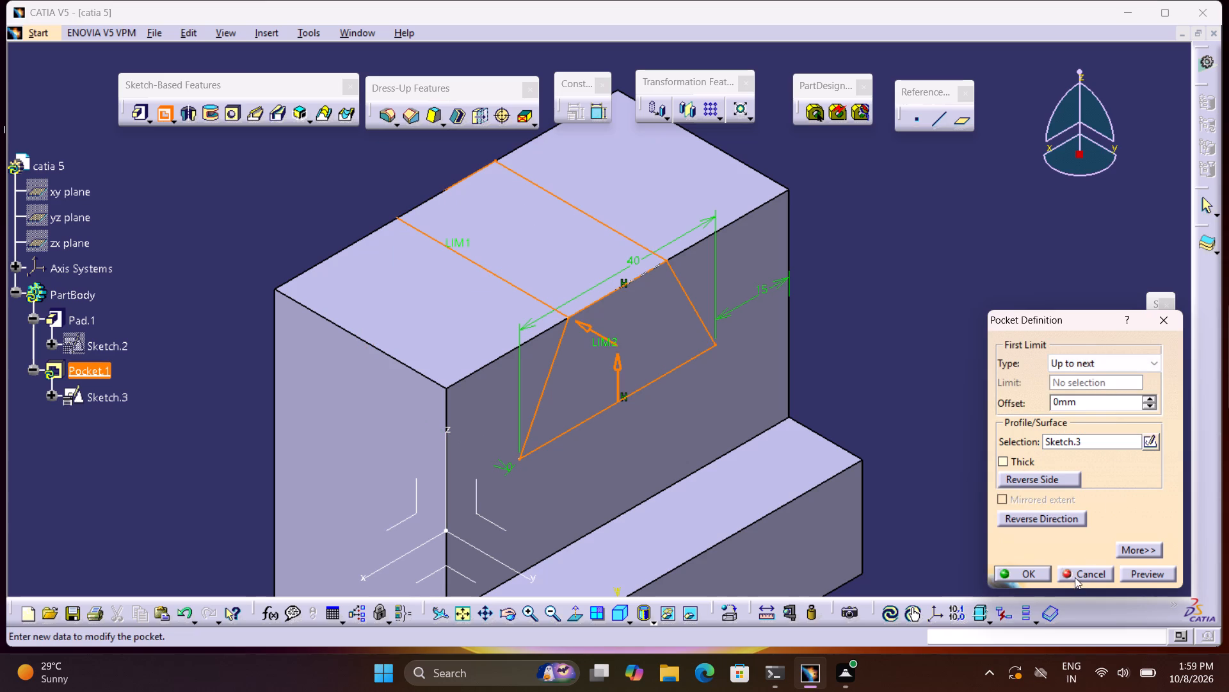
{"action": "left_click", "coordinate": [1040, 573]}
{"action": "left_click", "coordinate": [974, 367]}
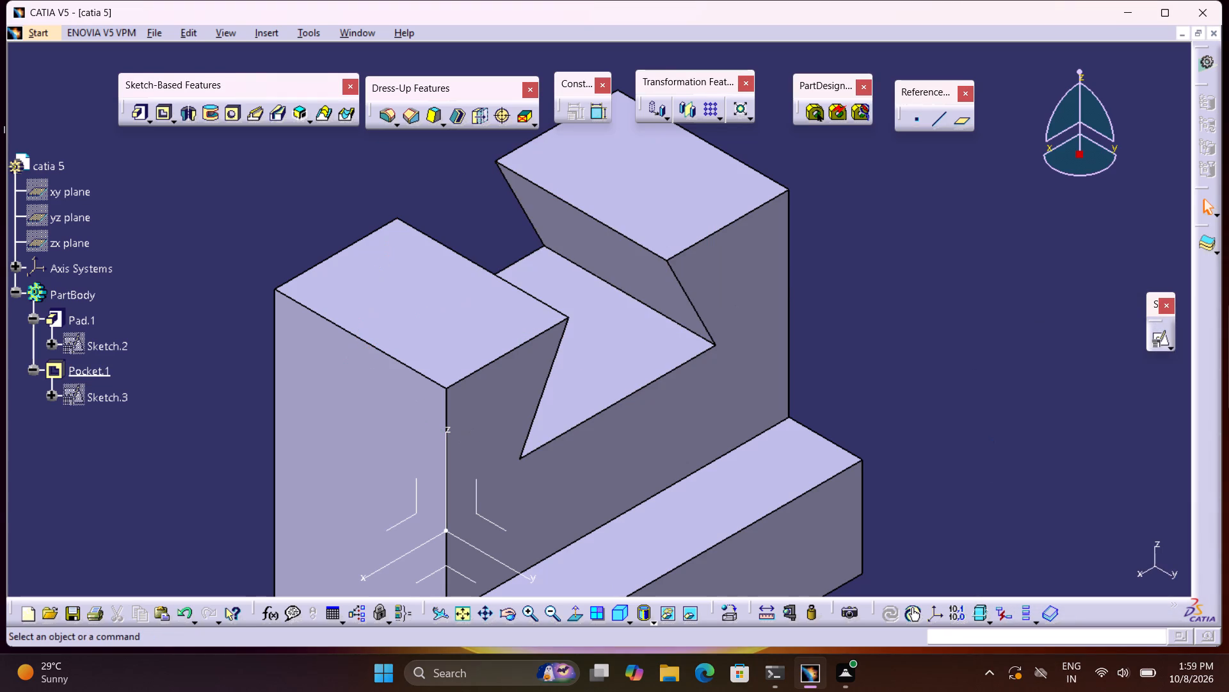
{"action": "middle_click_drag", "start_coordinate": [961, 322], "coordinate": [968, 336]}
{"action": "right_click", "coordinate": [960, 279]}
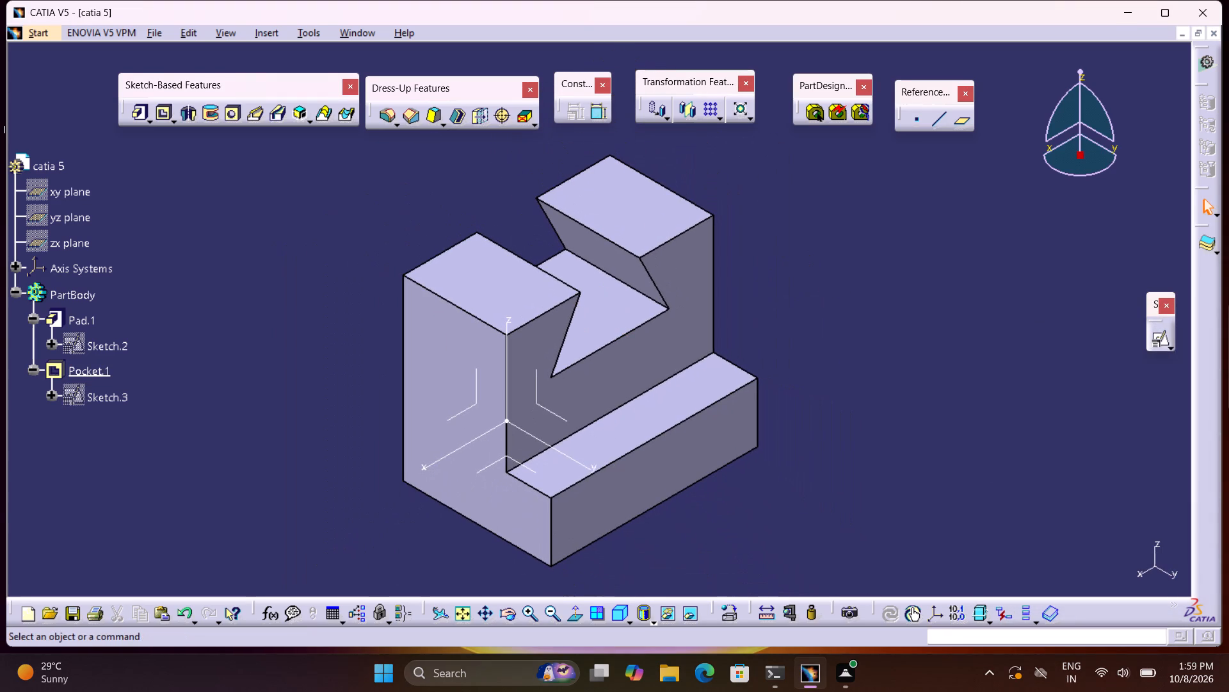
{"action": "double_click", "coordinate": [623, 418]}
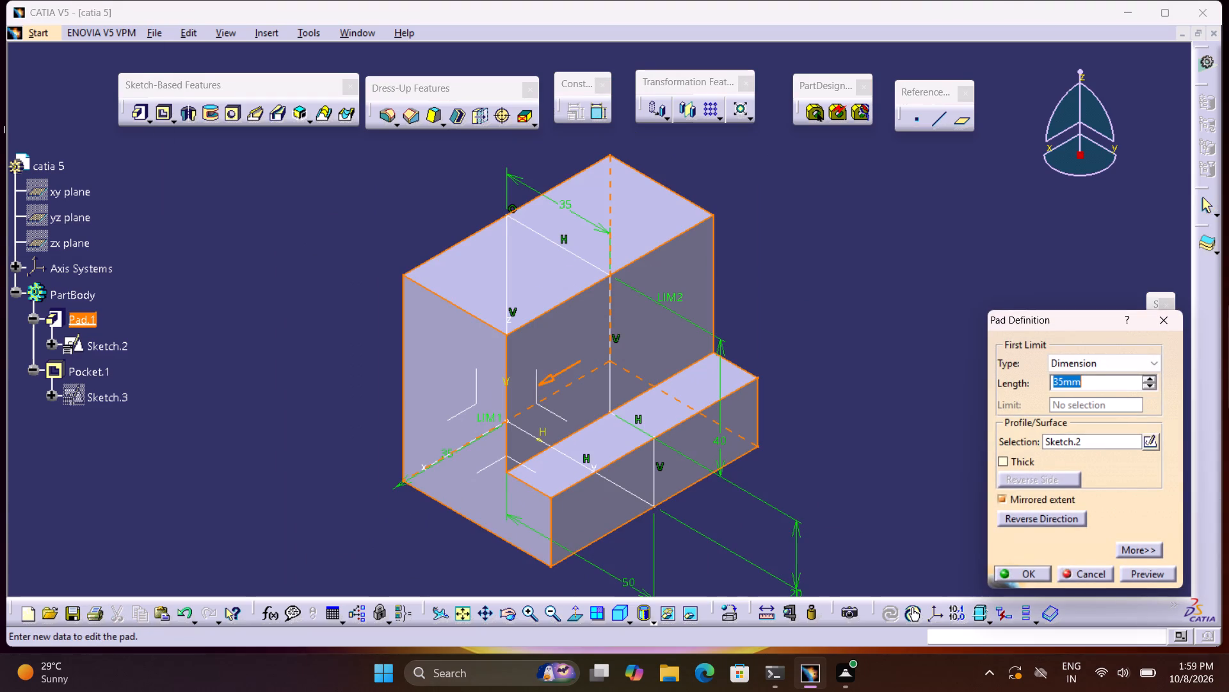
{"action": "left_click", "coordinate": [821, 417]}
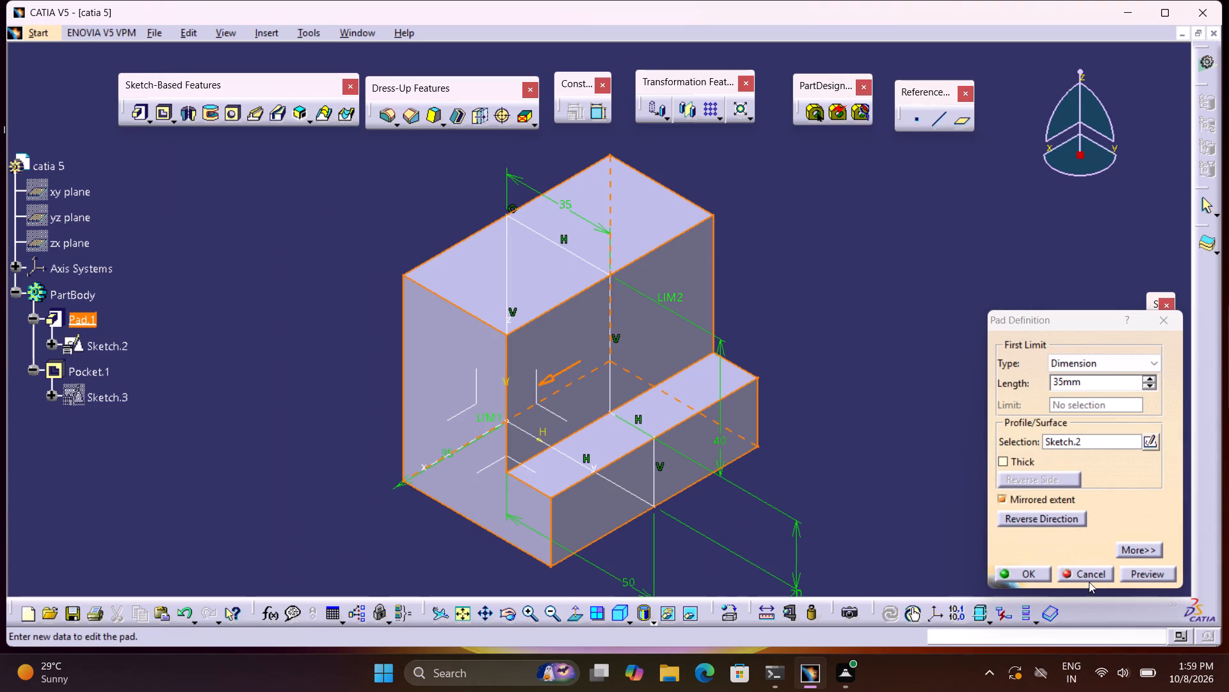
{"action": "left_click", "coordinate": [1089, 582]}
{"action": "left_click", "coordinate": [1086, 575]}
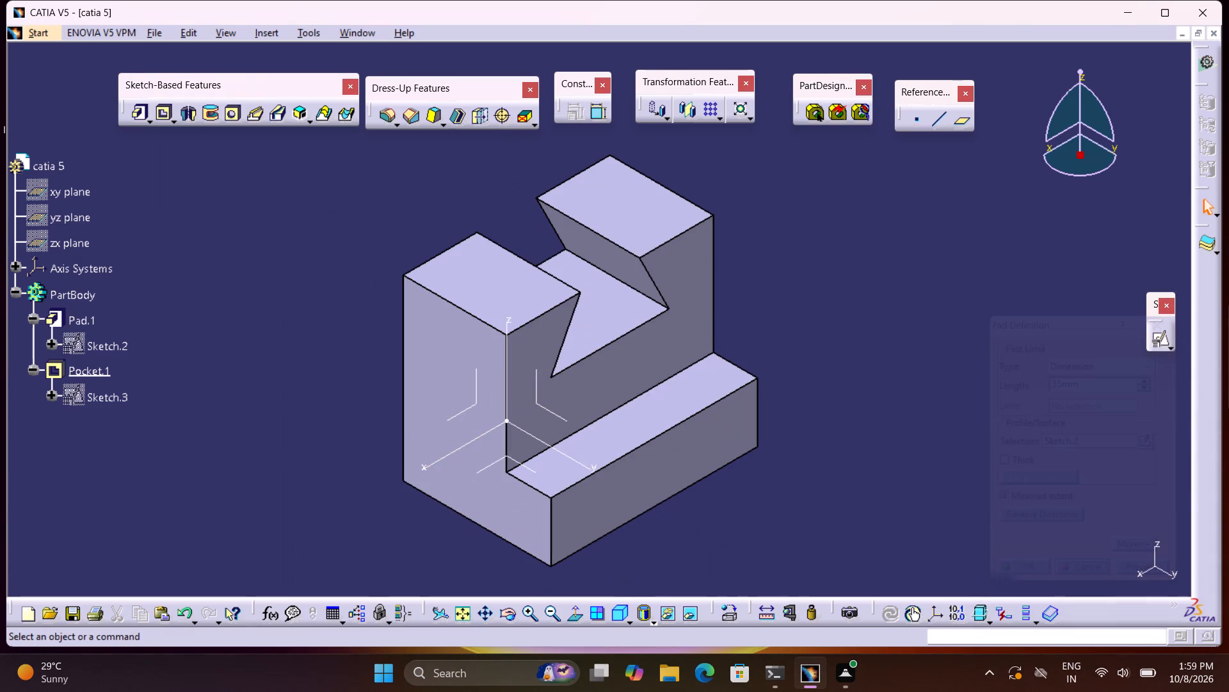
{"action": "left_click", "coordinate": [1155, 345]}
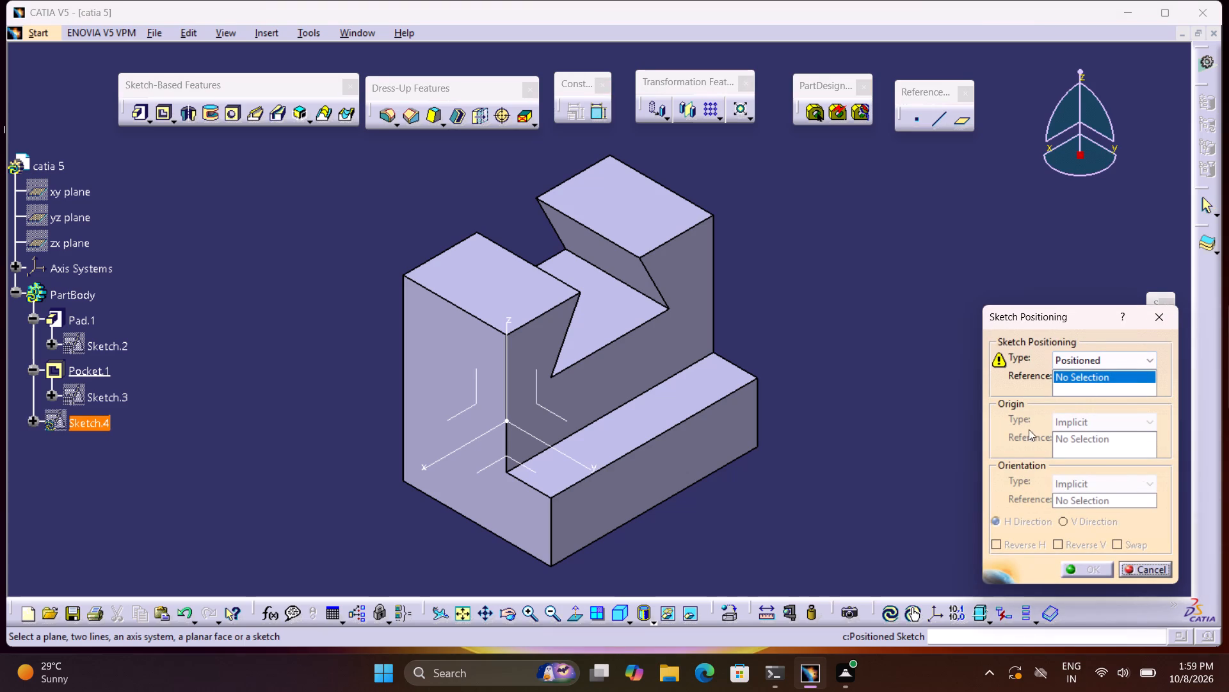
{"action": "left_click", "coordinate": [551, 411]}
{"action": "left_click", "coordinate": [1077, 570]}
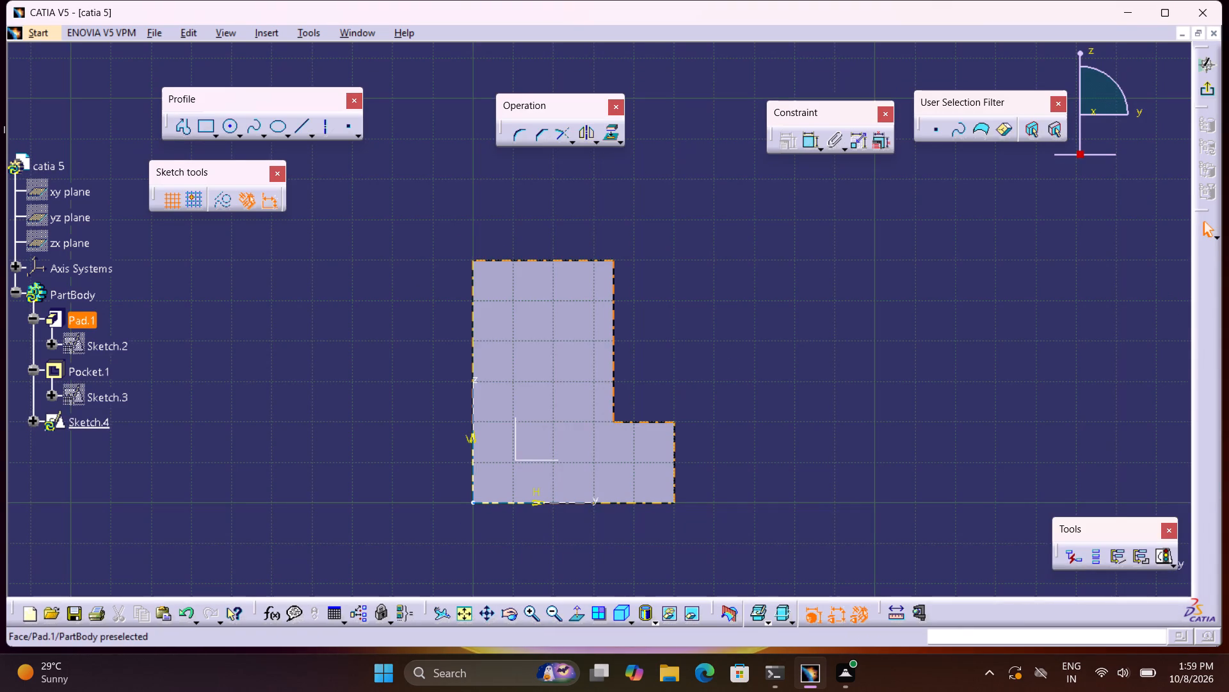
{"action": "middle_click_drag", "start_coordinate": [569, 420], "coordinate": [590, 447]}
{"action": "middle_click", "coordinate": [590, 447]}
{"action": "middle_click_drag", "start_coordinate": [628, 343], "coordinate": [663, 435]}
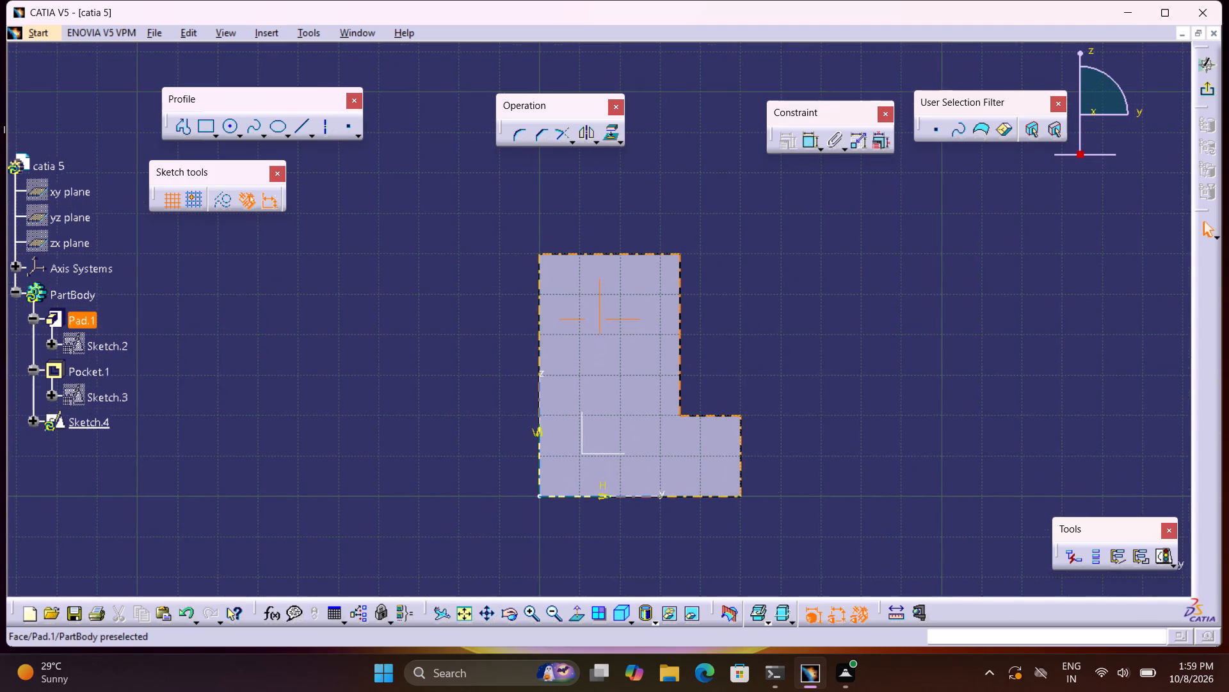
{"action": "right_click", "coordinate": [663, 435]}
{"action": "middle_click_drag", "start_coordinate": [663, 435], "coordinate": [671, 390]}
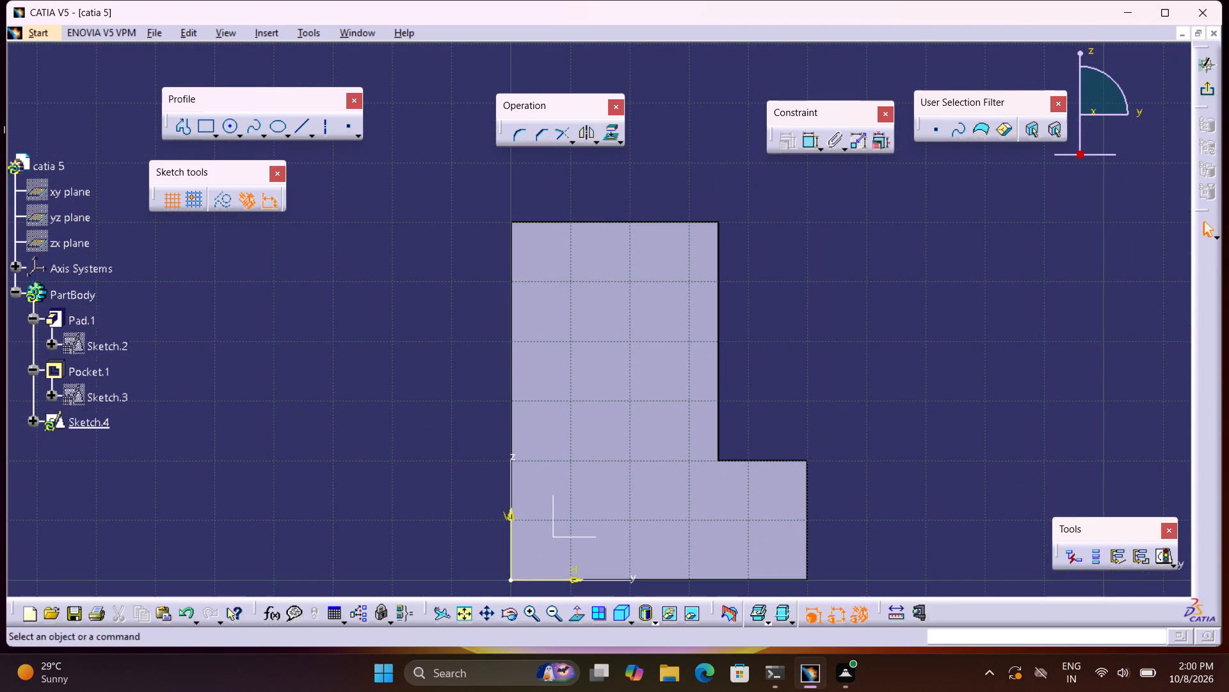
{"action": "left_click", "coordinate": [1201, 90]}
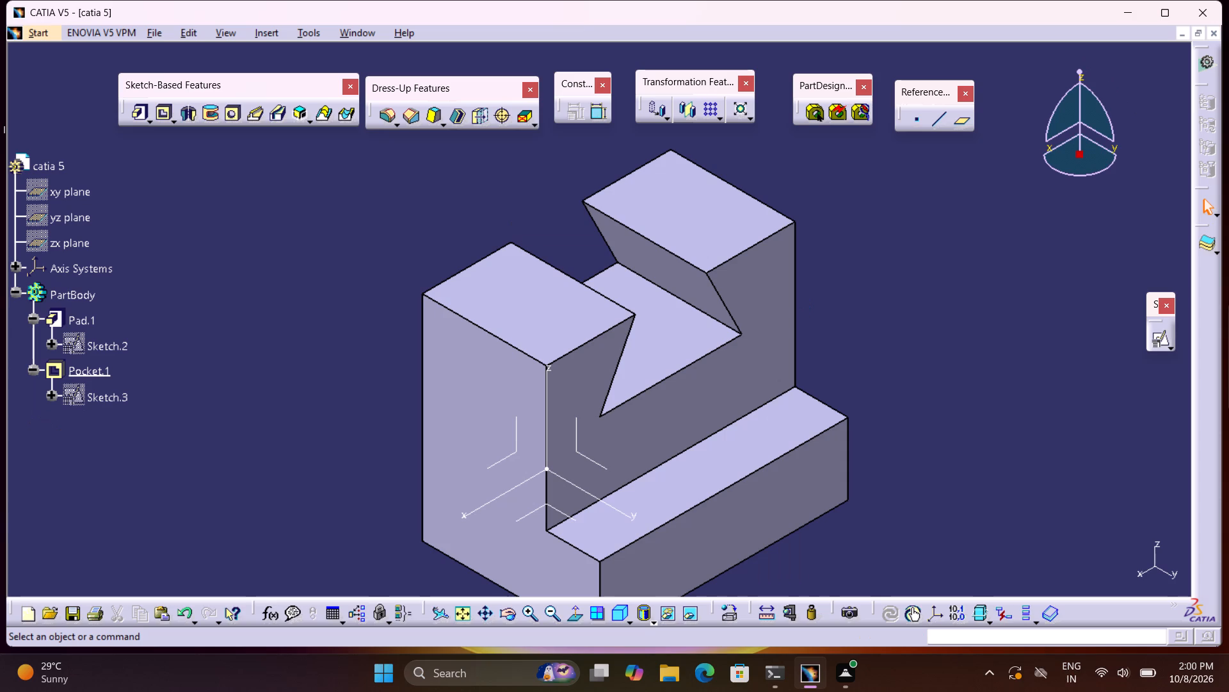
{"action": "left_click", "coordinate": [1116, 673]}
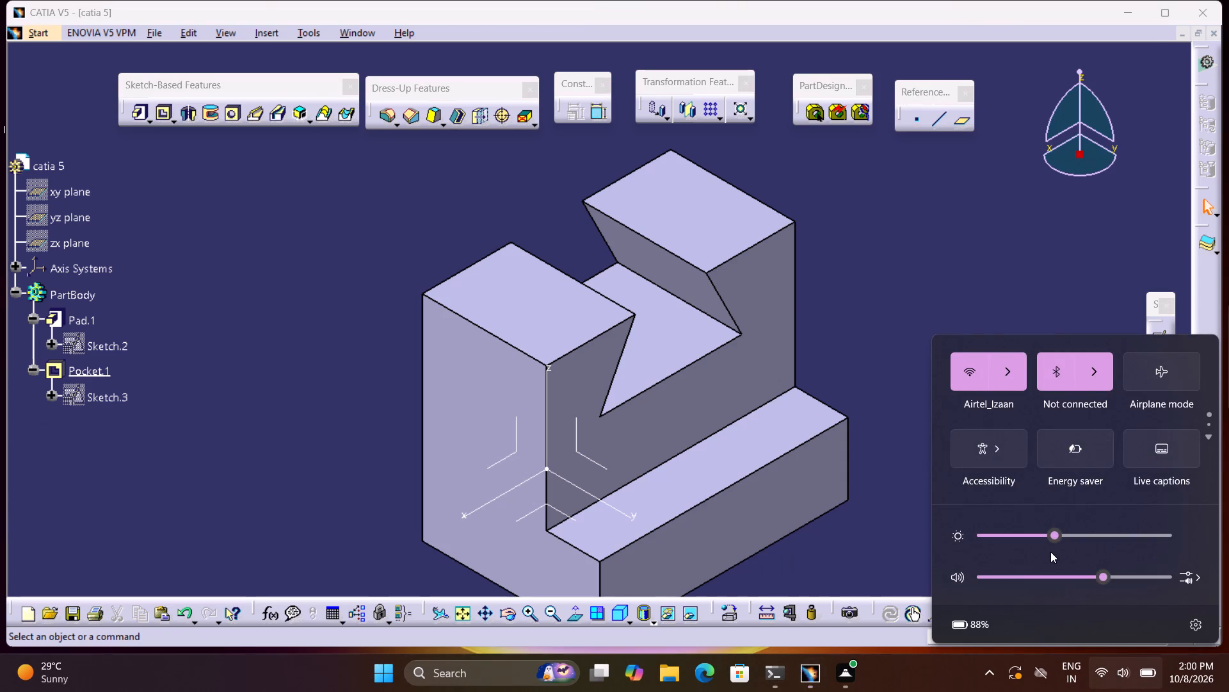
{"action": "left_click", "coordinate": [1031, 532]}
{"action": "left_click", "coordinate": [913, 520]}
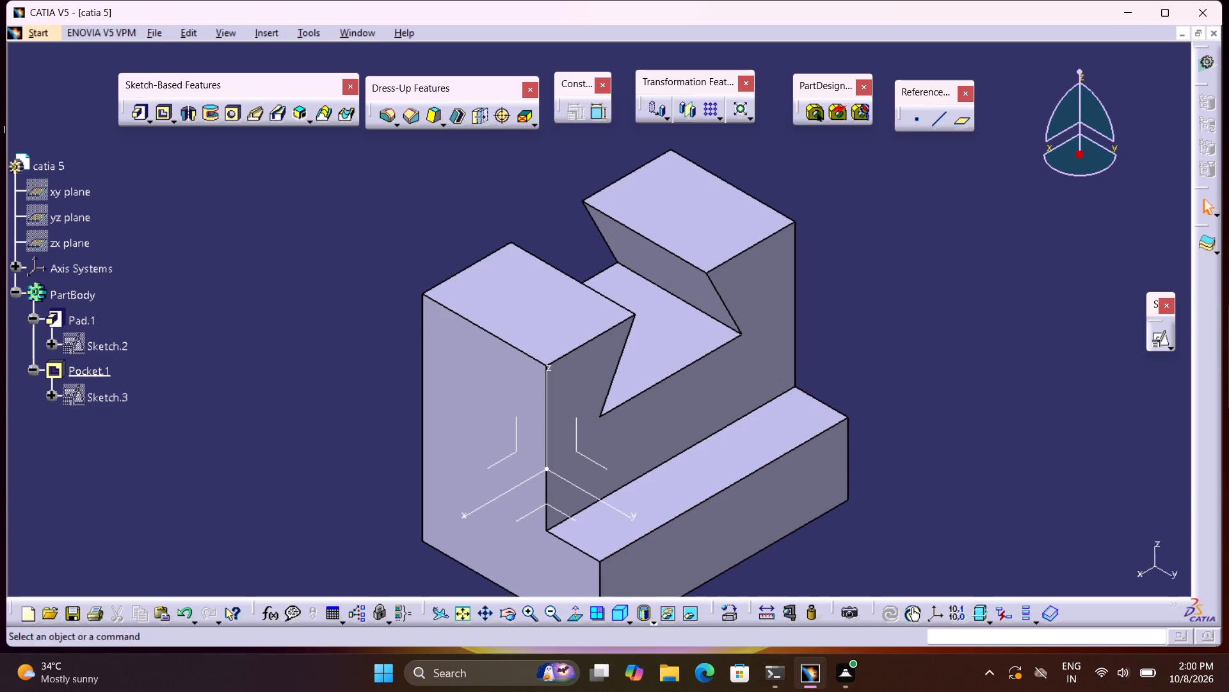
Inspect the finished solid in the standard front, back, left, top and right views.
{"action": "left_click", "coordinate": [611, 620]}
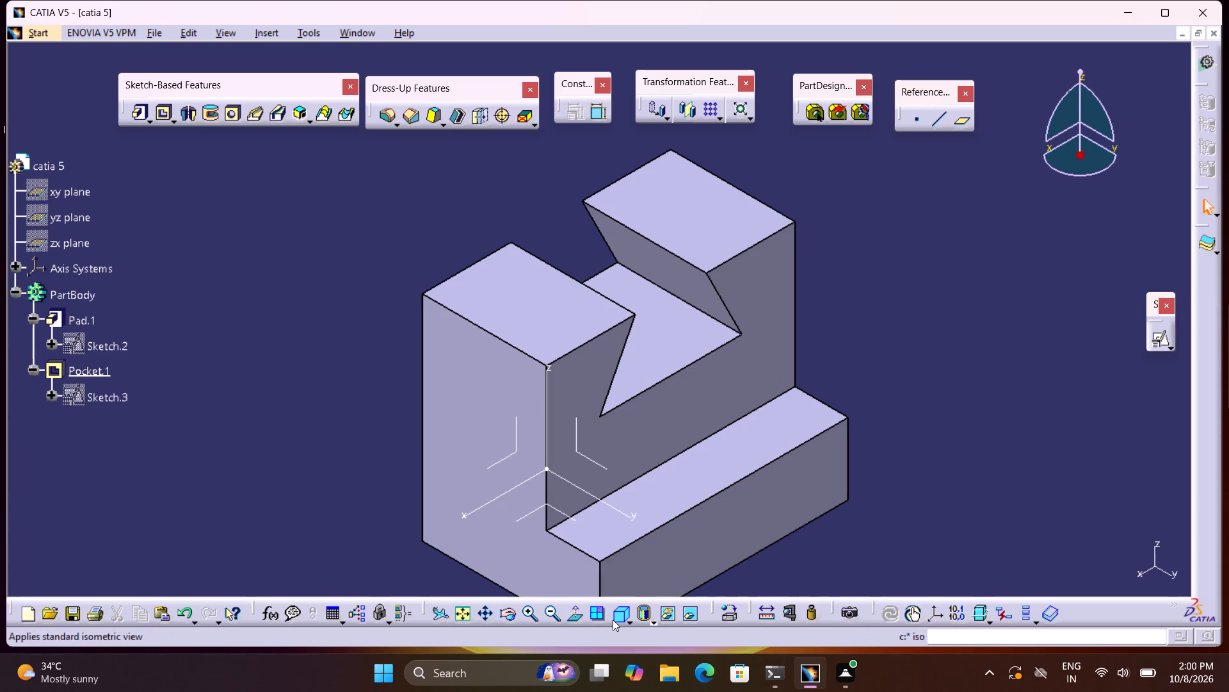
{"action": "left_click", "coordinate": [627, 621]}
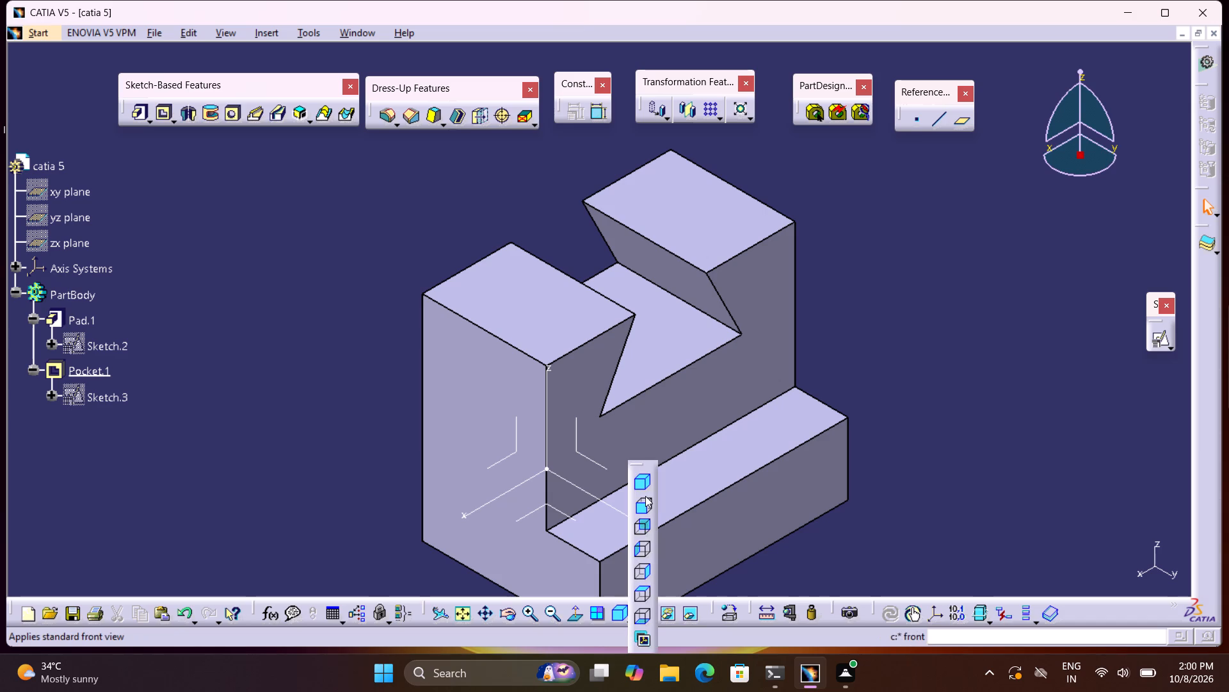
{"action": "left_click", "coordinate": [645, 496]}
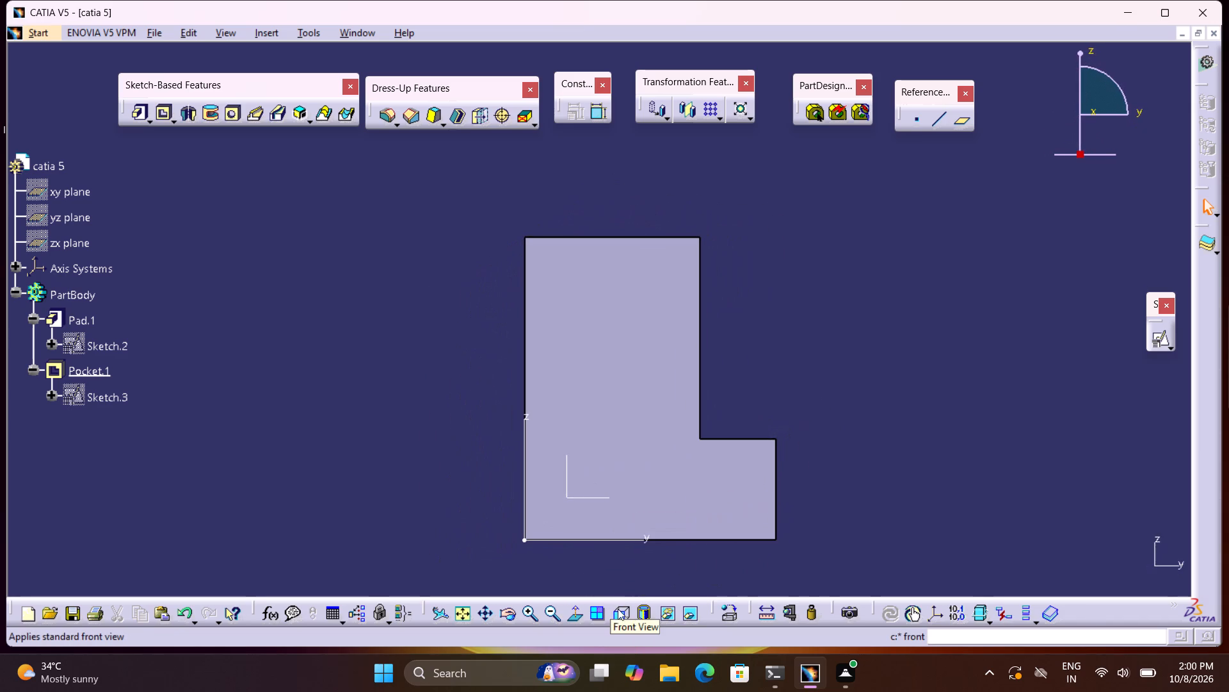
{"action": "left_click", "coordinate": [627, 618]}
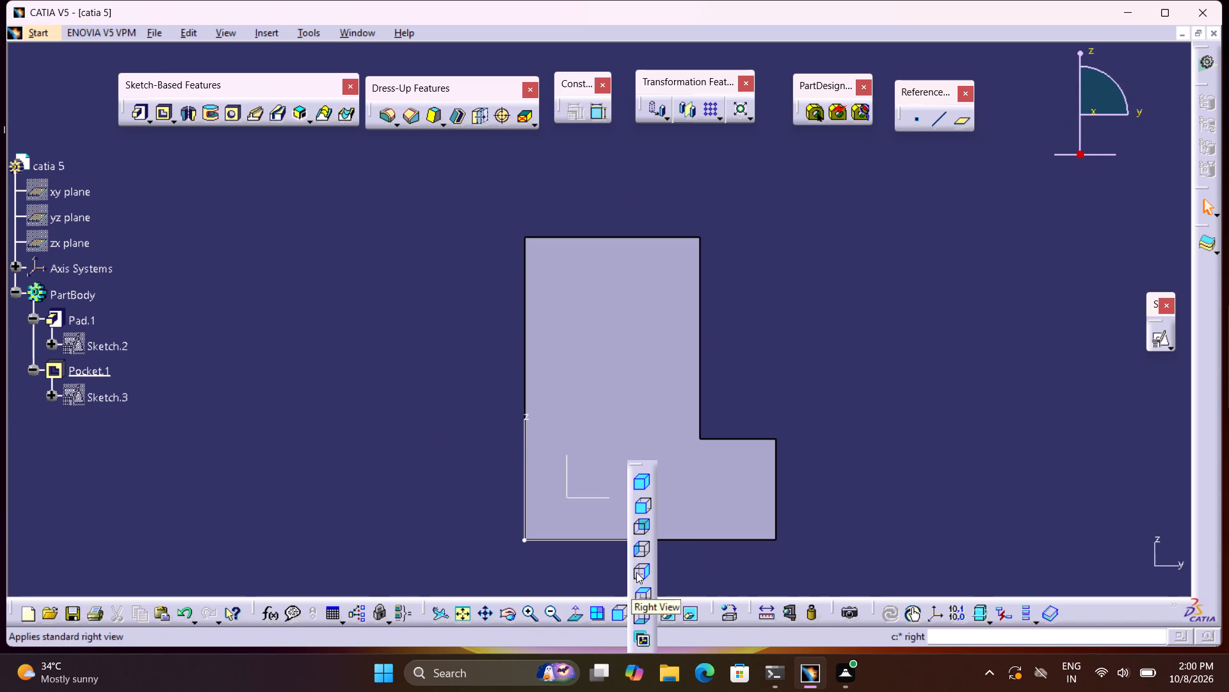
{"action": "left_click", "coordinate": [642, 524]}
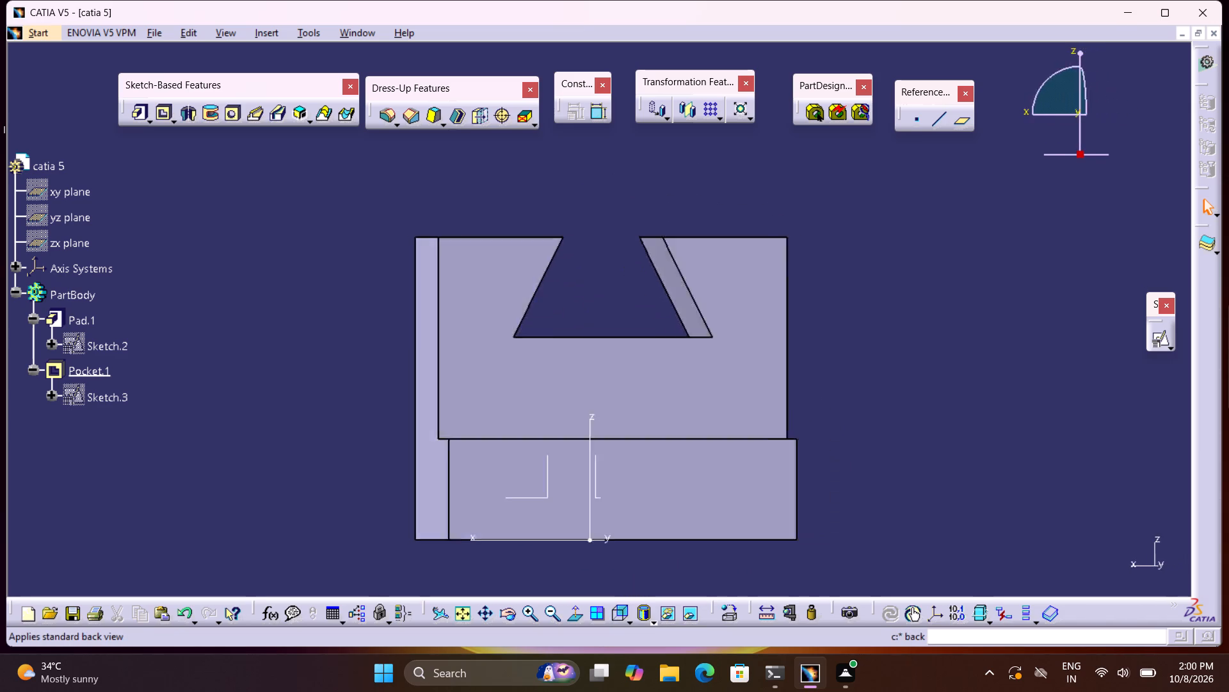
{"action": "left_click", "coordinate": [631, 624]}
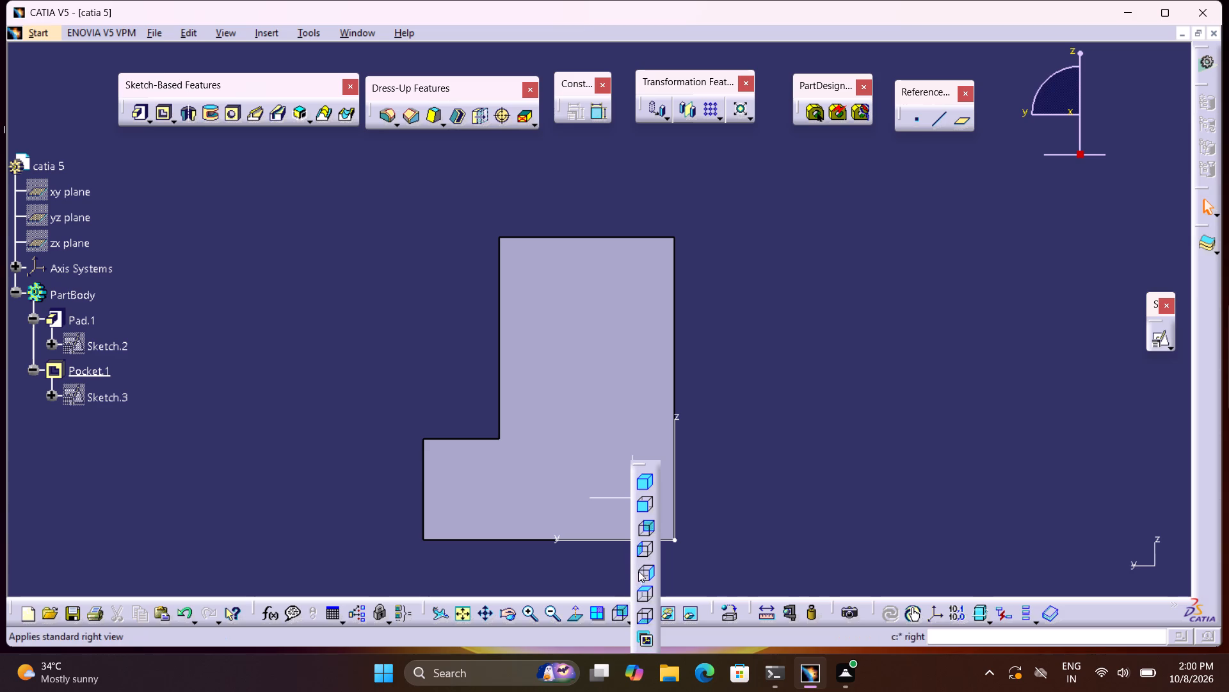
{"action": "left_click", "coordinate": [641, 552]}
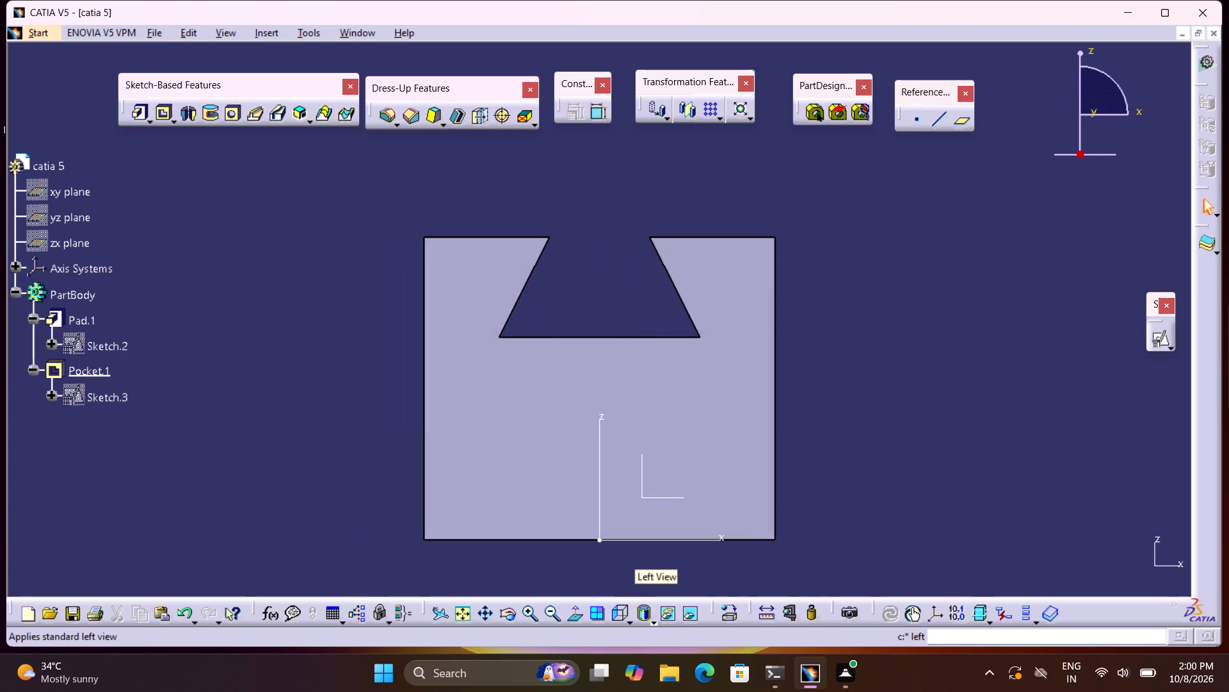
{"action": "left_click", "coordinate": [631, 621]}
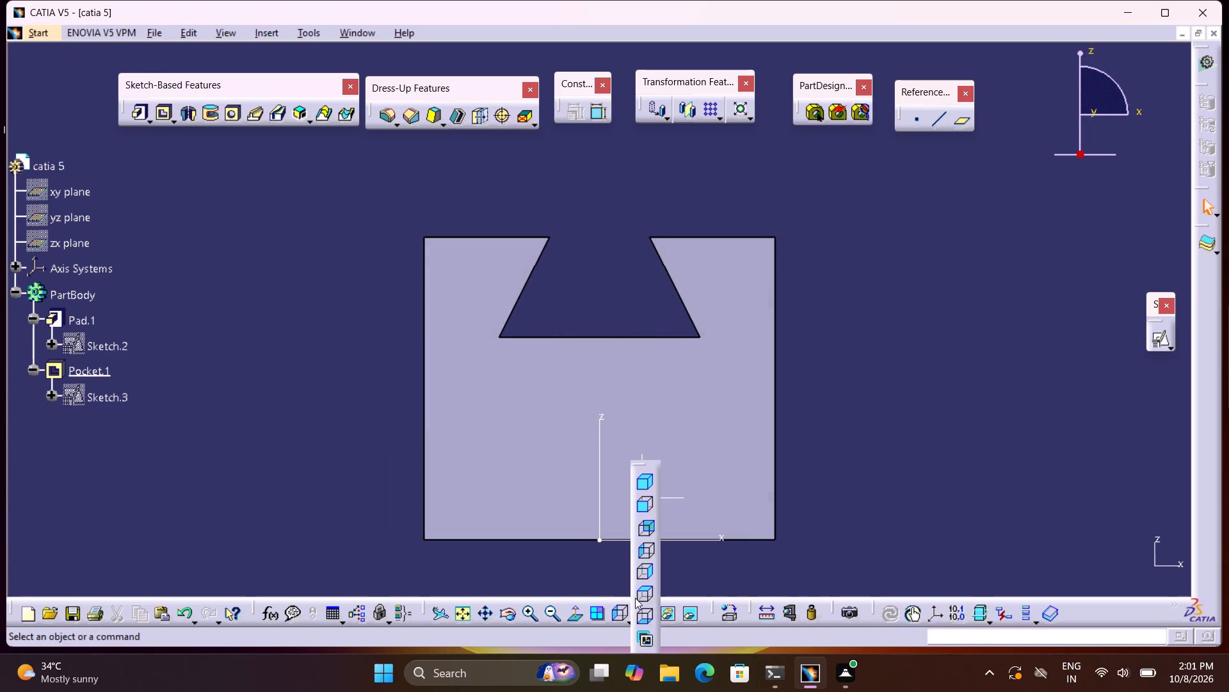
{"action": "left_click", "coordinate": [642, 596]}
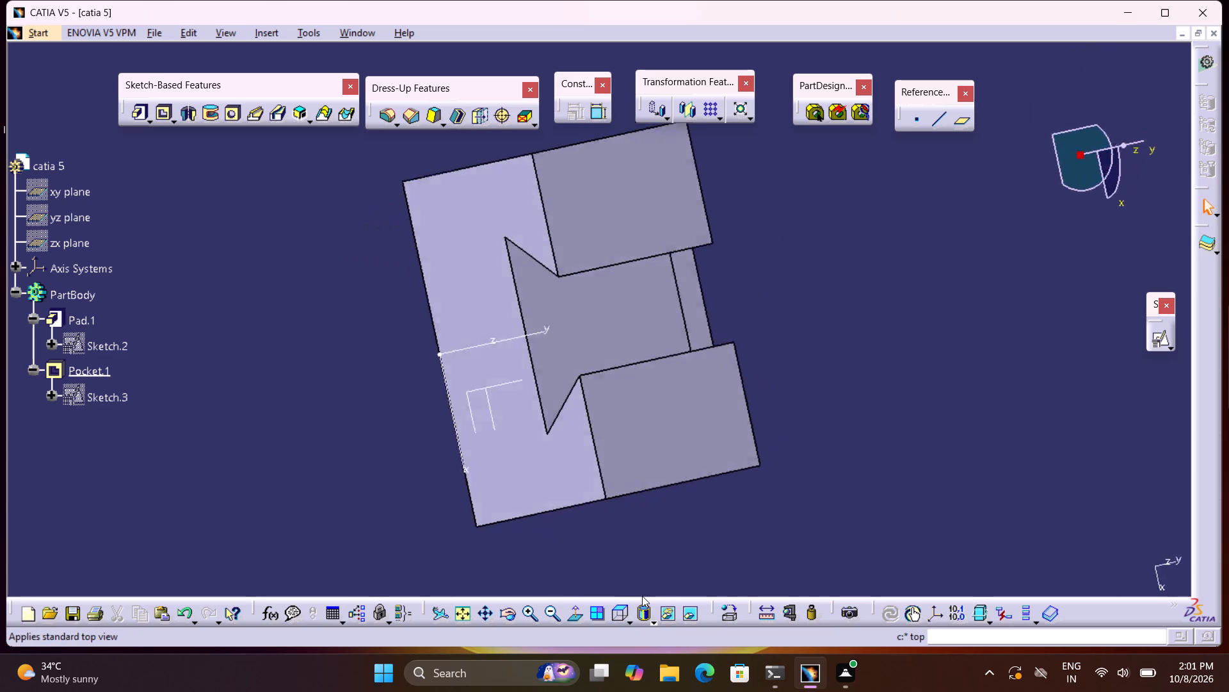
{"action": "left_click", "coordinate": [626, 620]}
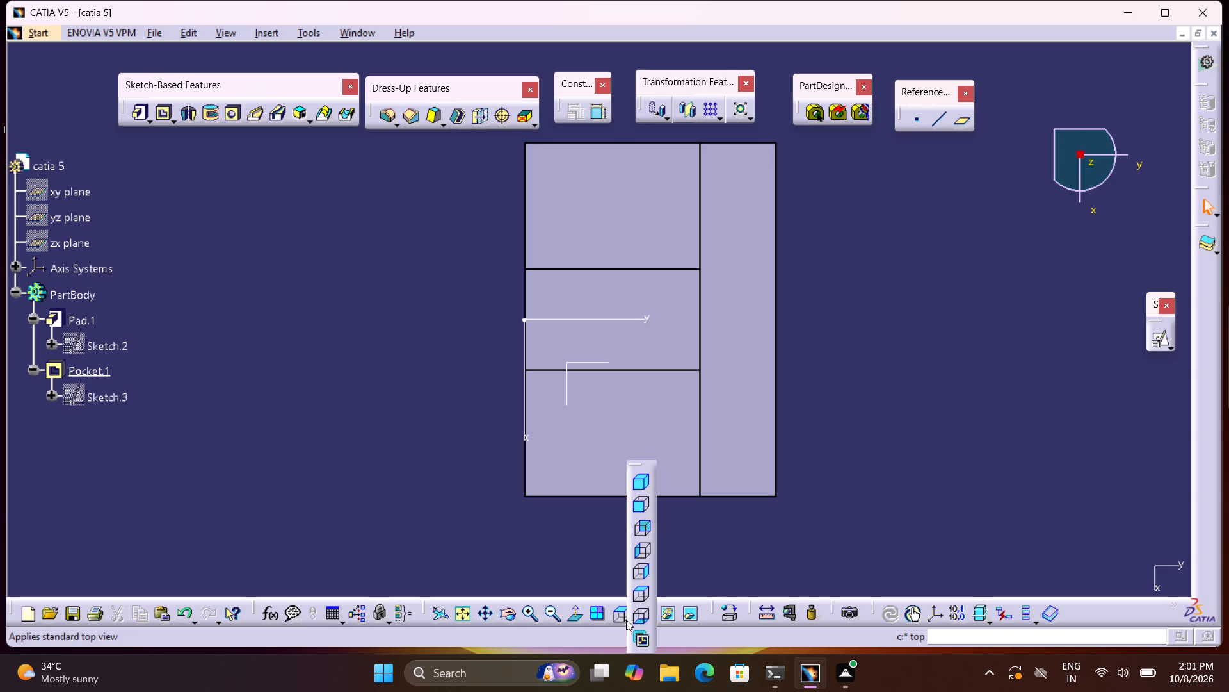
{"action": "left_click", "coordinate": [638, 594]}
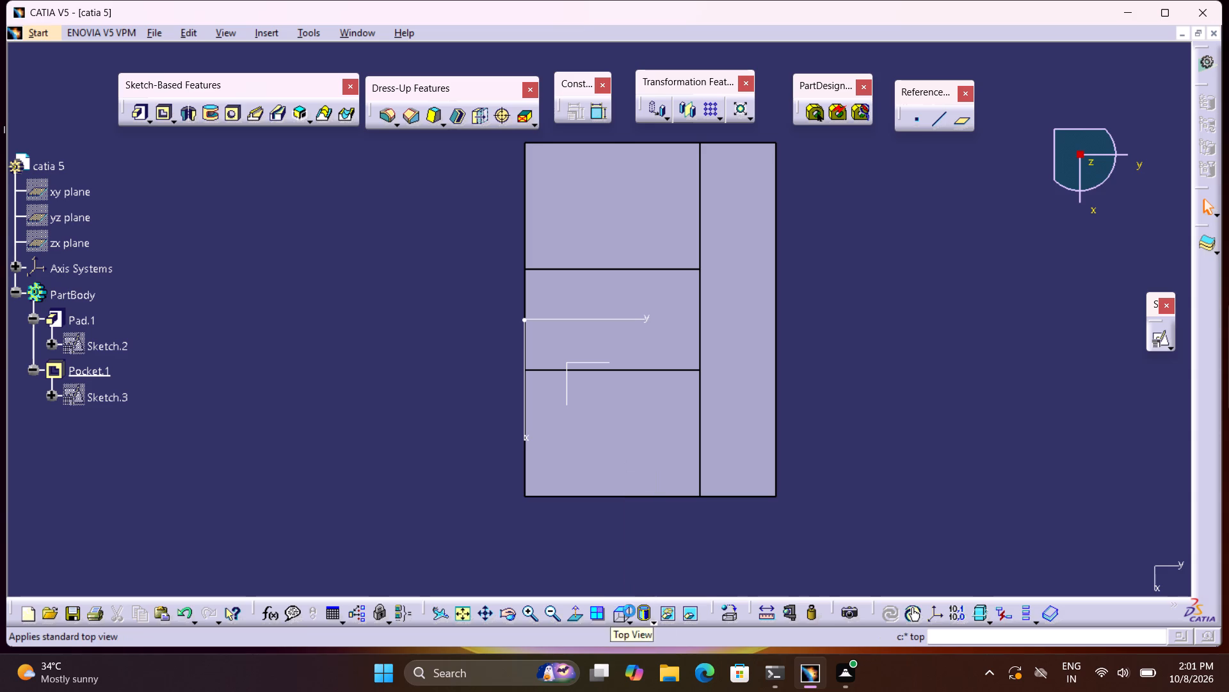
{"action": "left_click", "coordinate": [631, 623]}
{"action": "left_click", "coordinate": [640, 502]}
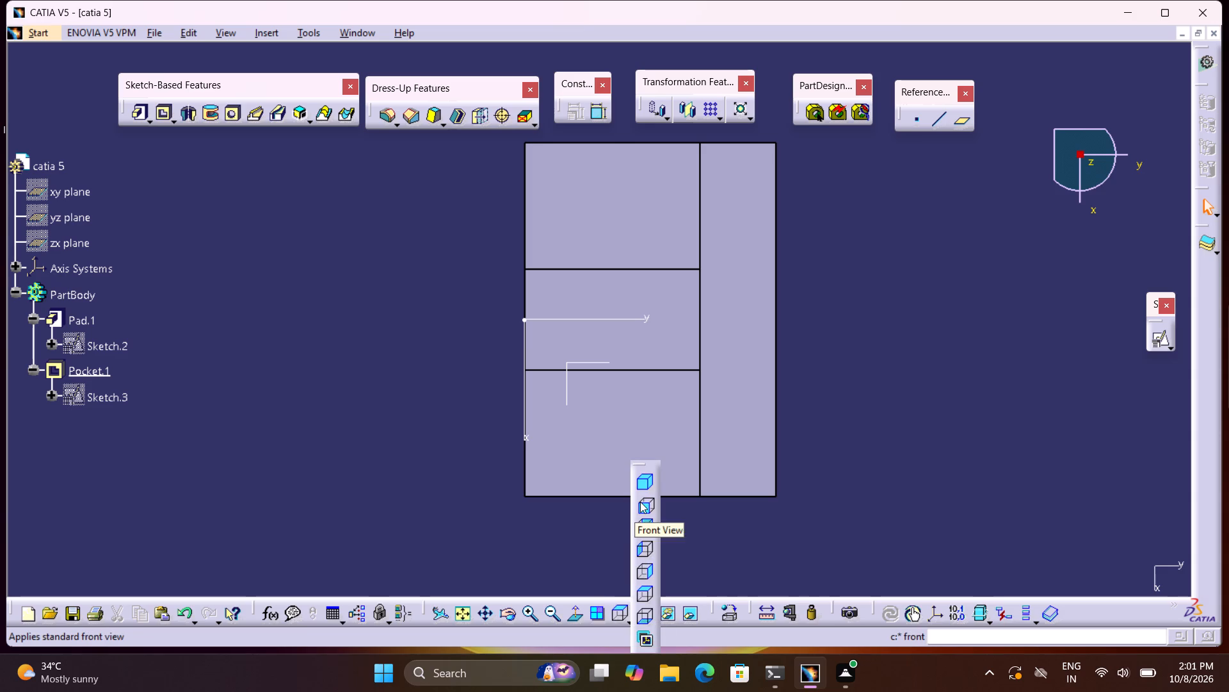
{"action": "left_click", "coordinate": [628, 623]}
{"action": "left_click", "coordinate": [647, 574]}
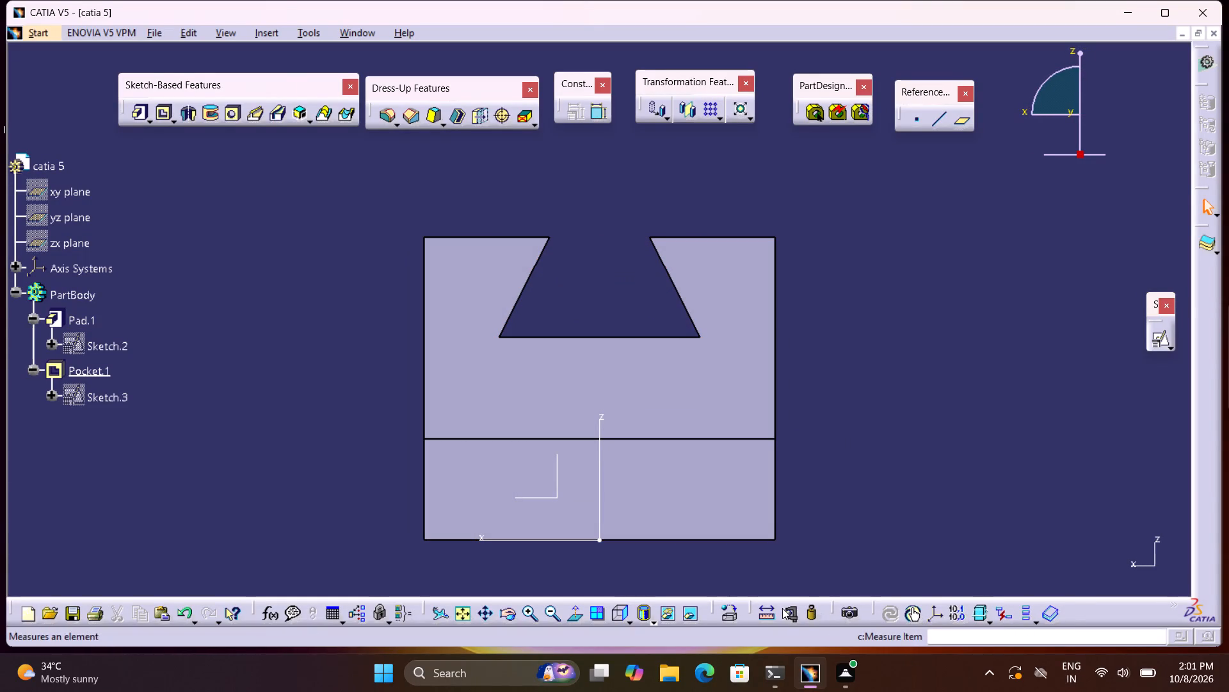
Measure the width of the dovetail slot's opening at the block's top edge.
{"action": "left_click", "coordinate": [766, 613]}
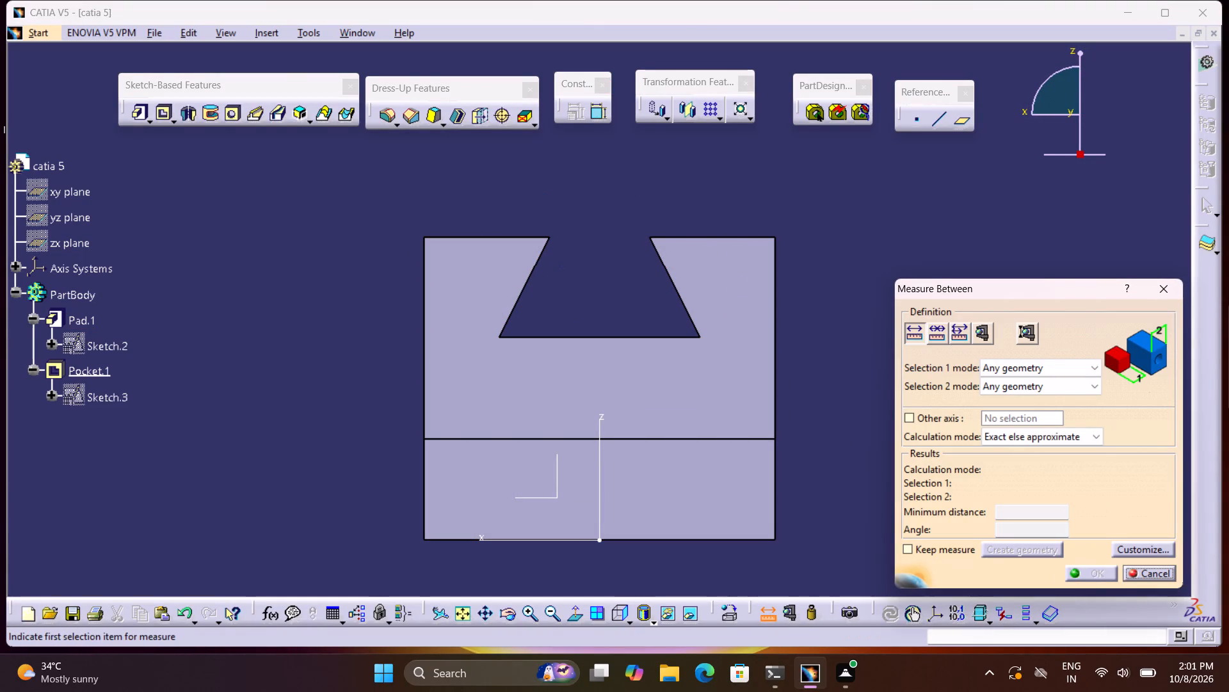
{"action": "left_click", "coordinate": [547, 236]}
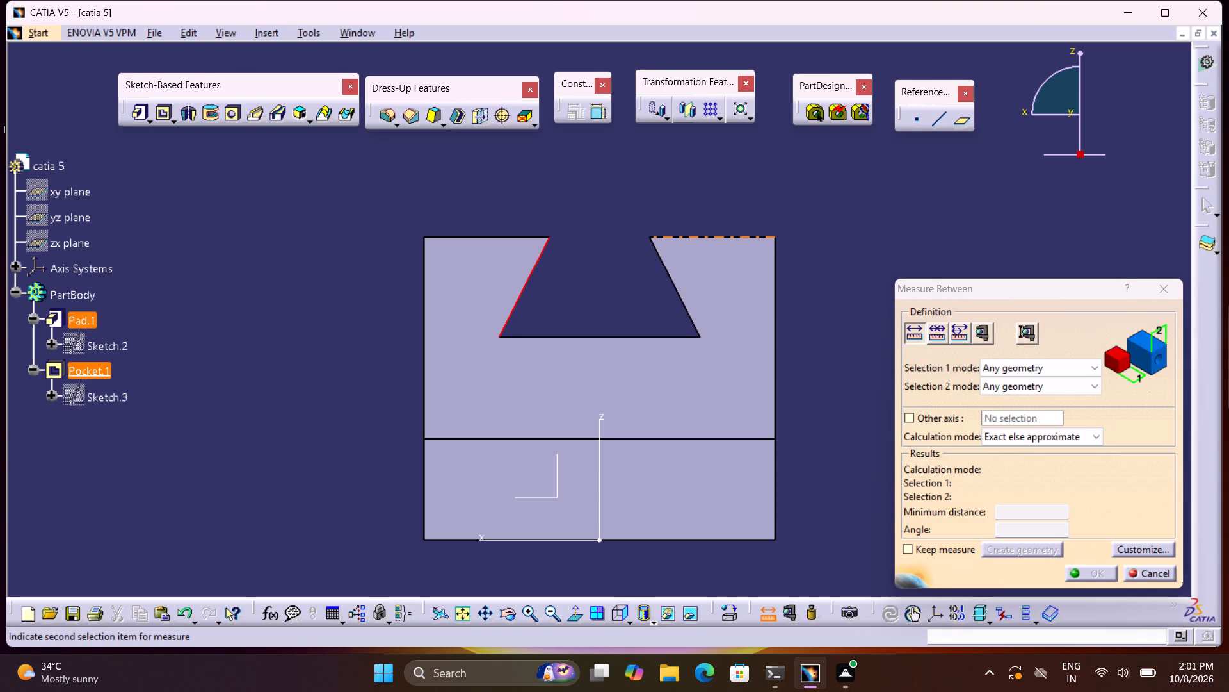
{"action": "left_click", "coordinate": [650, 237]}
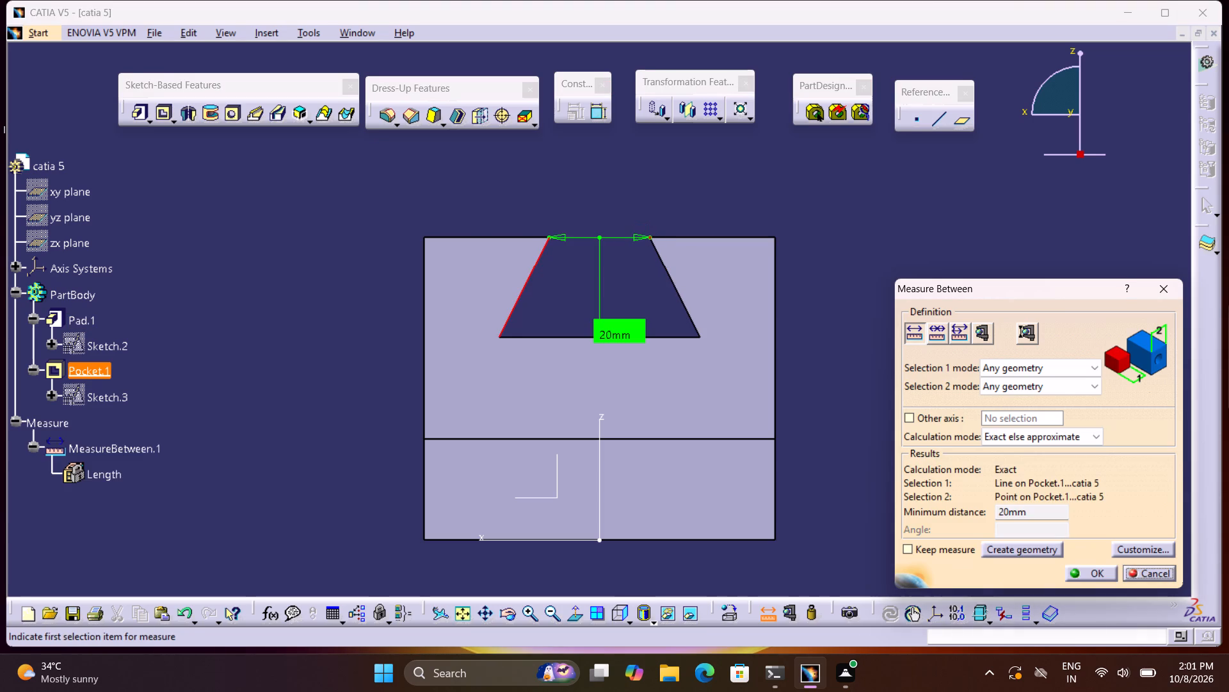
{"action": "left_click", "coordinate": [1103, 575]}
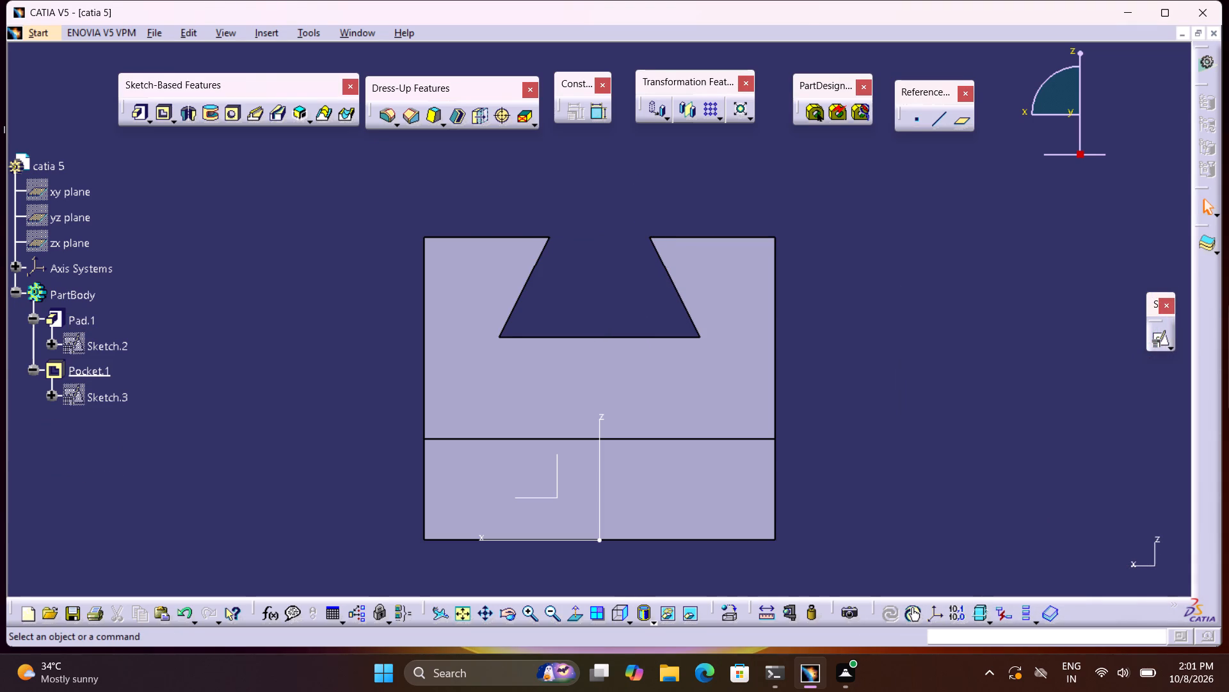
Measure the distance between the block's top edge beside the slot and the solid's bottom edge.
{"action": "left_click", "coordinate": [764, 617]}
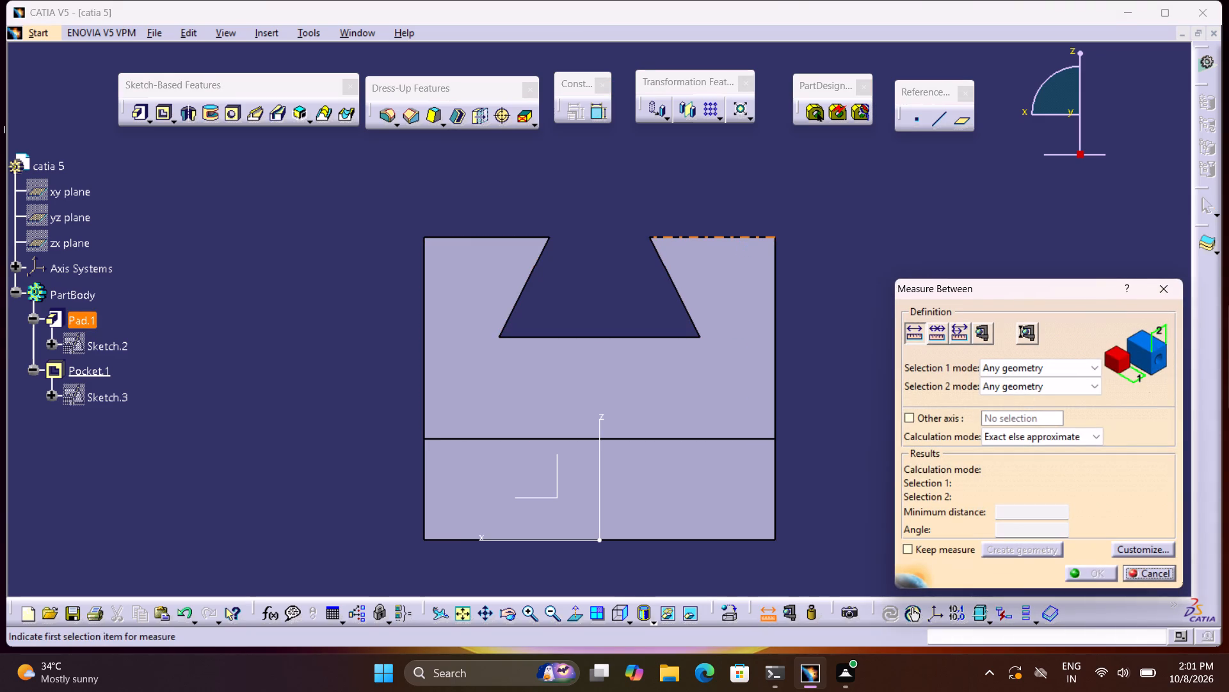
{"action": "left_click", "coordinate": [747, 236]}
{"action": "left_click", "coordinate": [760, 540]}
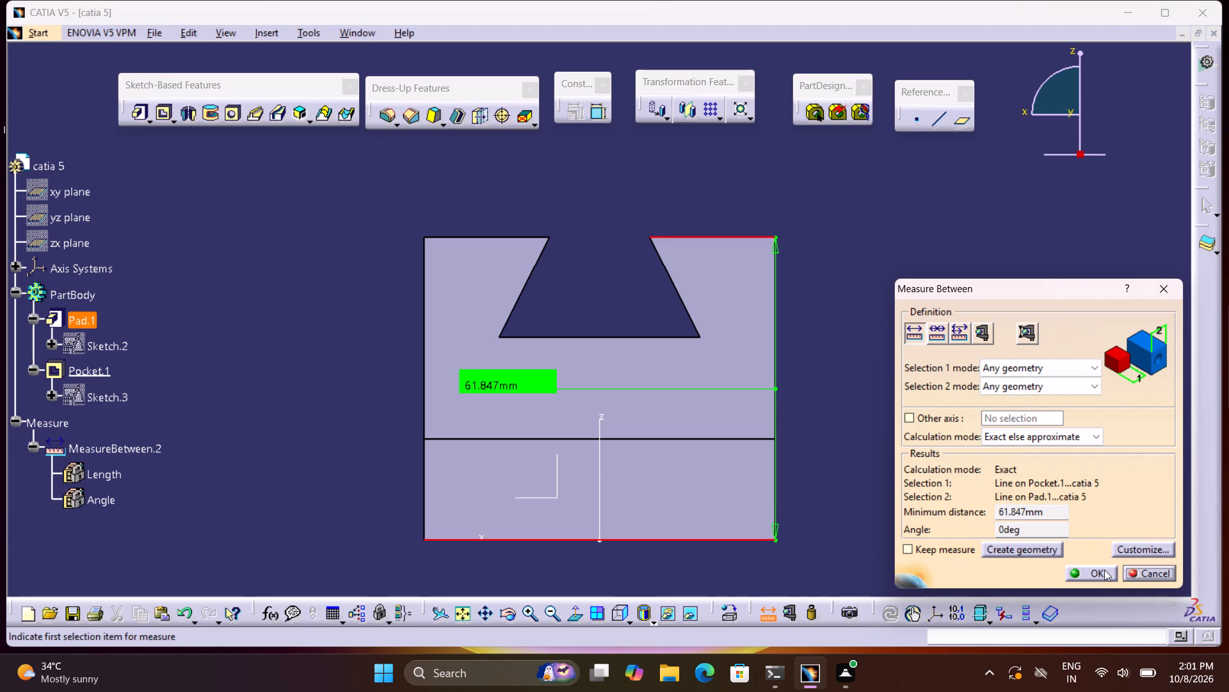
{"action": "left_click", "coordinate": [1138, 579]}
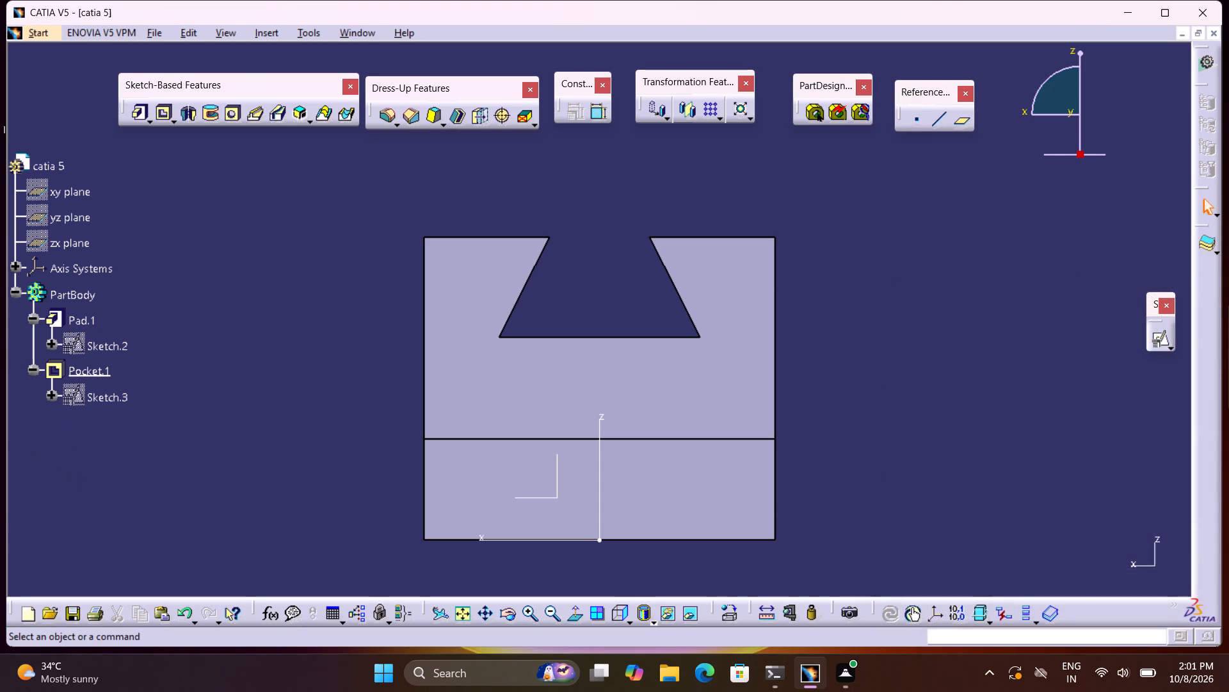
In the pad's L-profile sketch, replace the upright's 40 mm height dimension with a length dimension on the full-height vertical edge, and exit the sketch.
{"action": "double_click", "coordinate": [93, 351]}
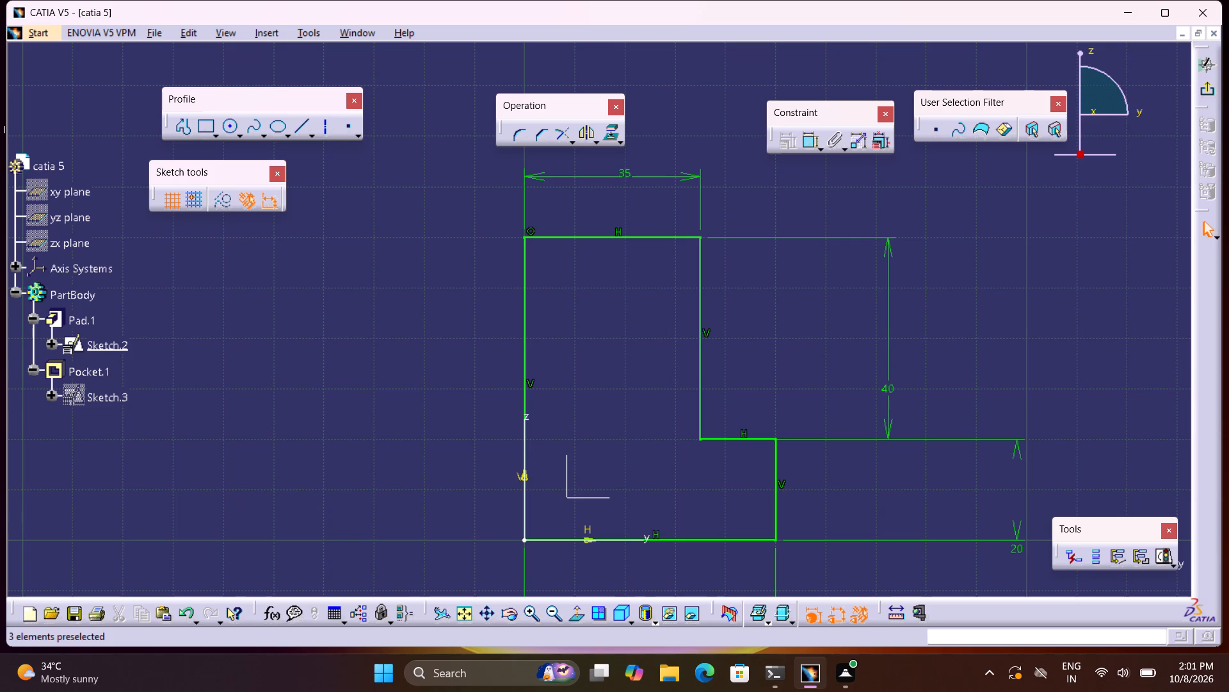
{"action": "left_click", "coordinate": [890, 275]}
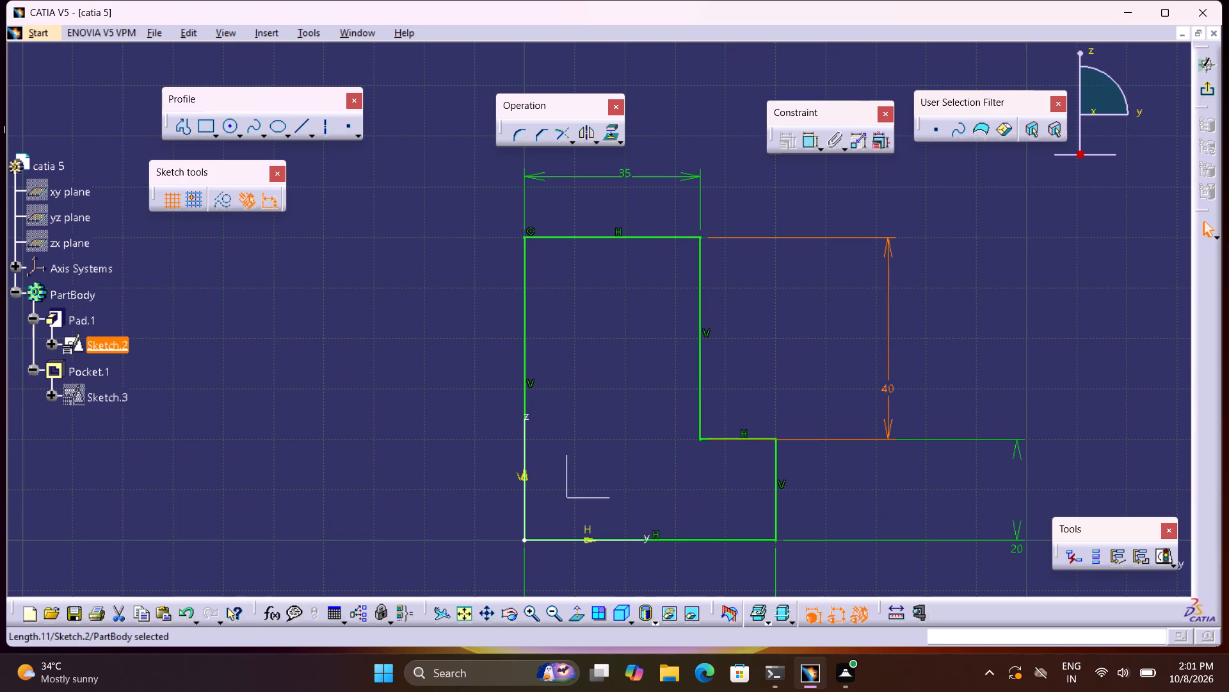
{"action": "key", "text": "Delete"}
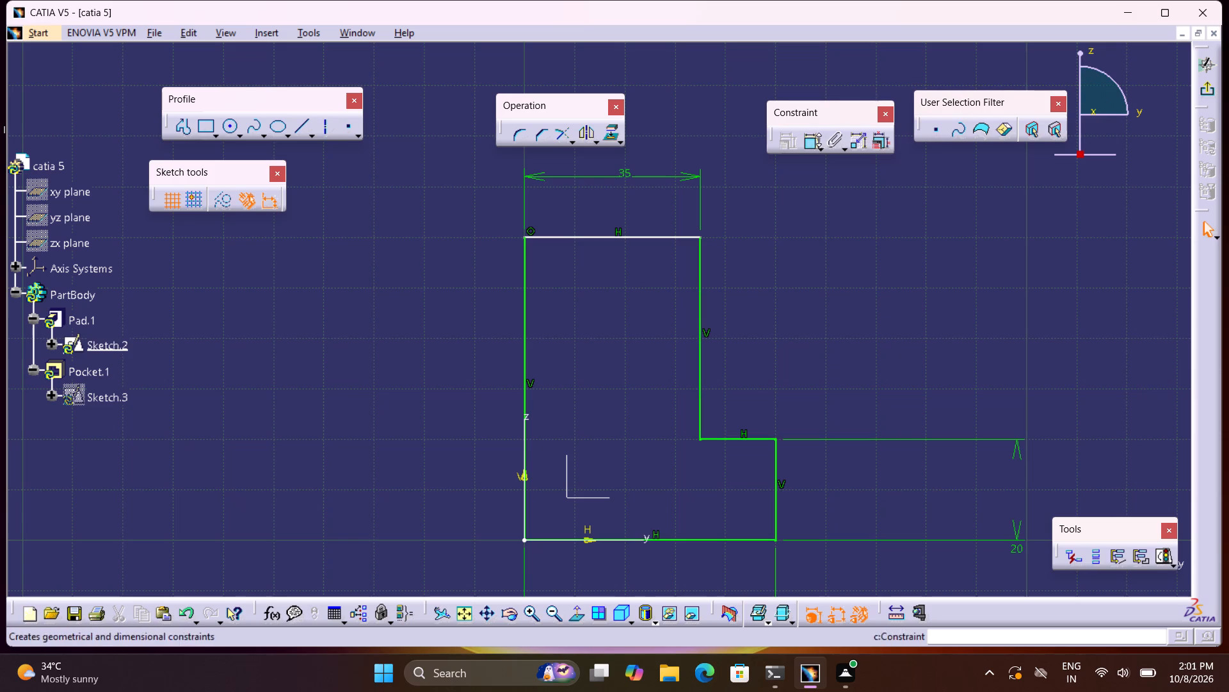
{"action": "left_click", "coordinate": [815, 138]}
{"action": "left_click", "coordinate": [526, 294]}
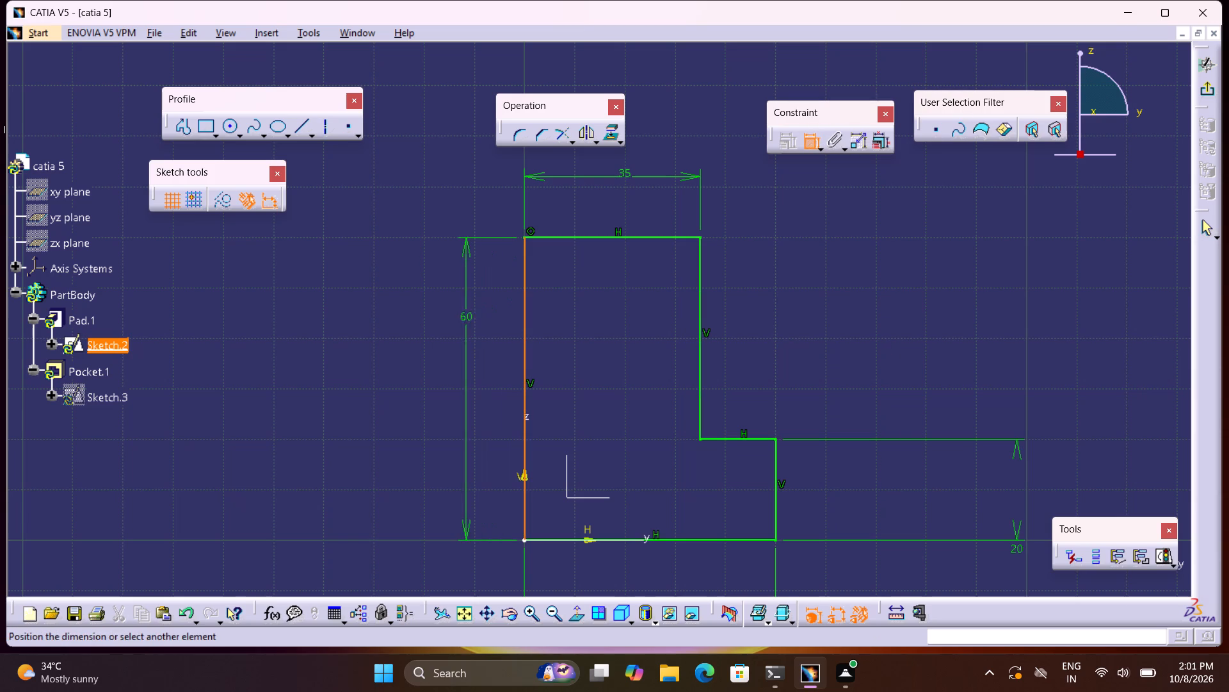
{"action": "left_click", "coordinate": [465, 347]}
{"action": "left_click", "coordinate": [1207, 90]}
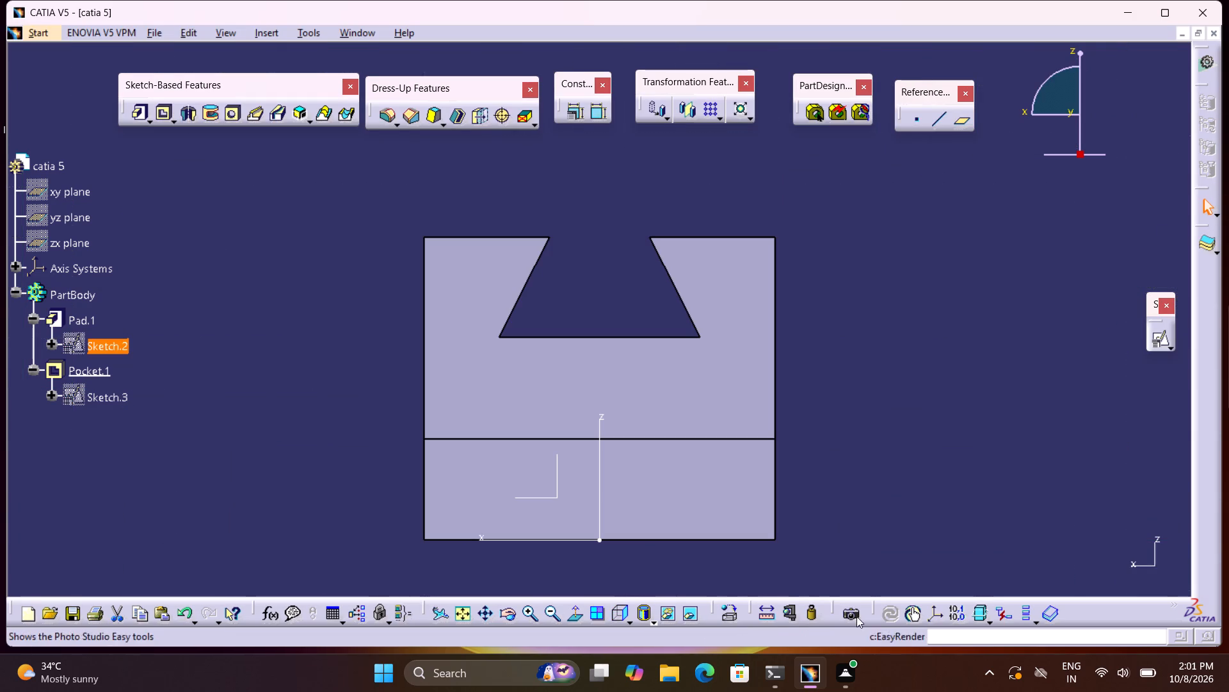
Measure again between the block's top edge beside the slot and the solid's bottom edge.
{"action": "left_click", "coordinate": [761, 605]}
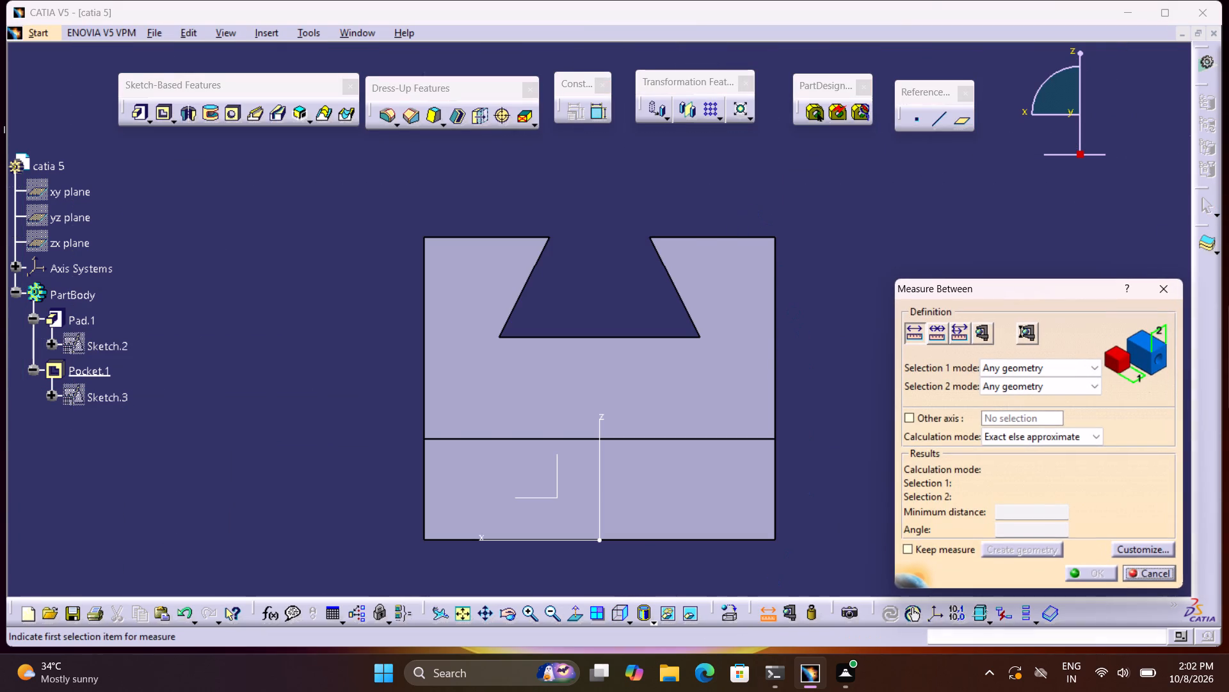
{"action": "left_click", "coordinate": [738, 237]}
{"action": "left_click", "coordinate": [752, 541]}
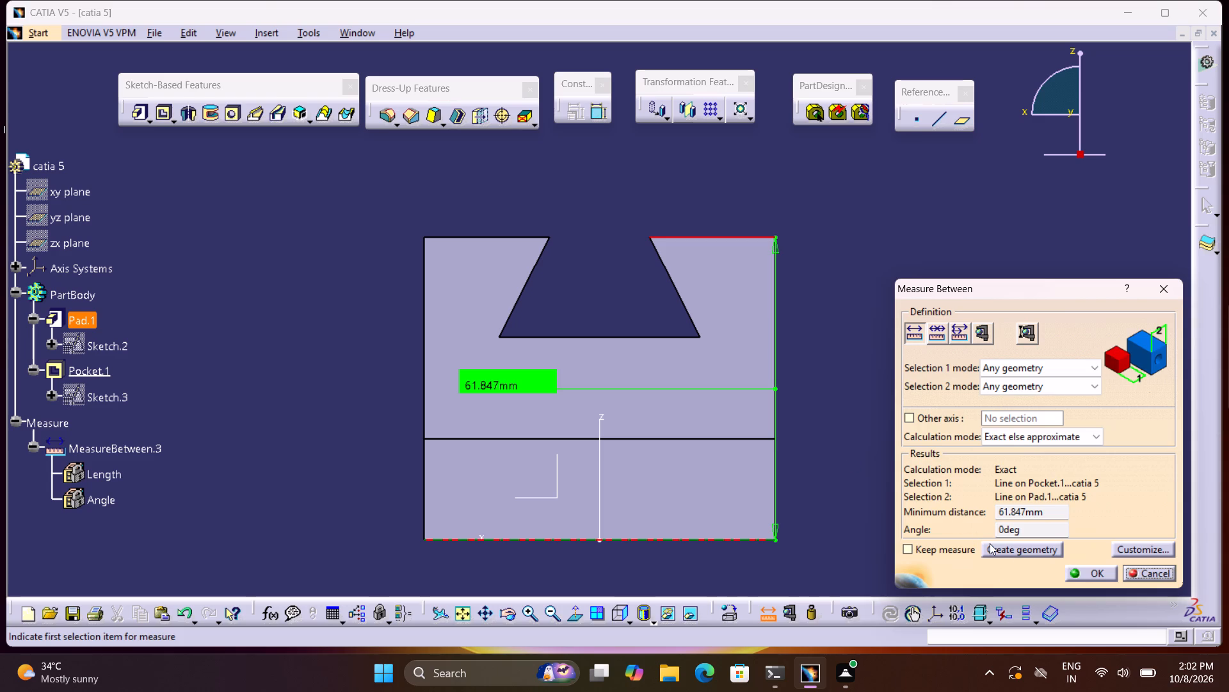
{"action": "left_click", "coordinate": [1143, 566]}
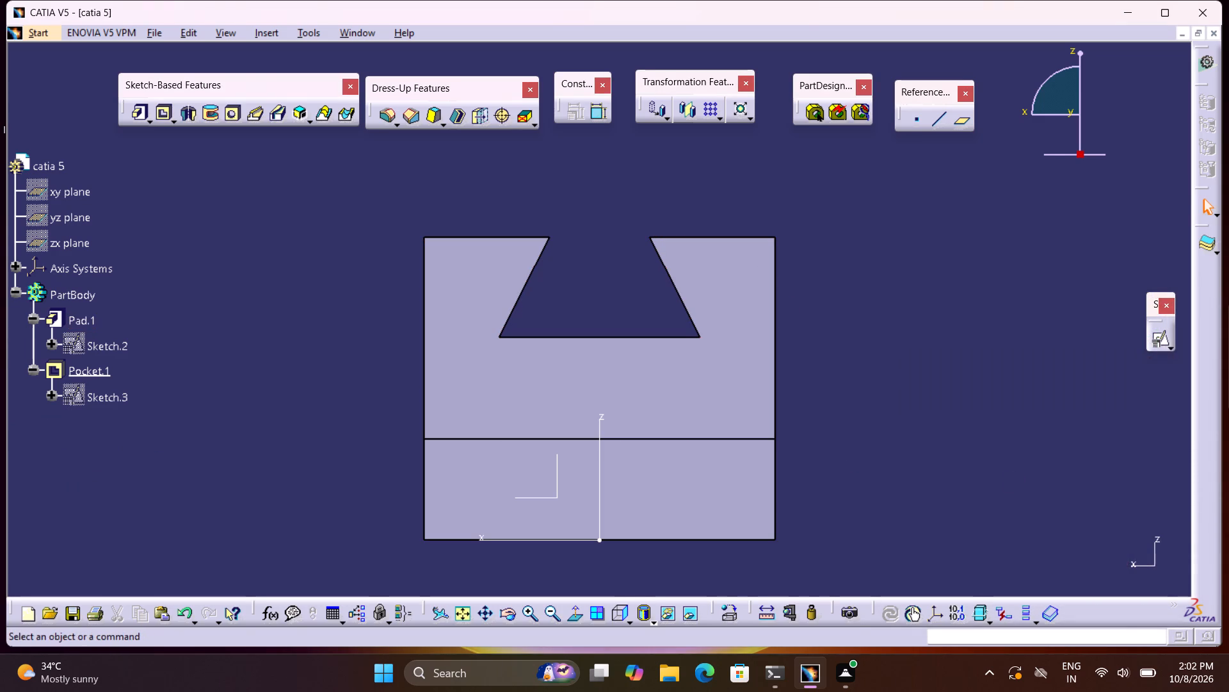
Measure the distance between the upright block's slotted face and the front face of the lower step.
{"action": "left_click", "coordinate": [769, 618]}
{"action": "left_click", "coordinate": [752, 241]}
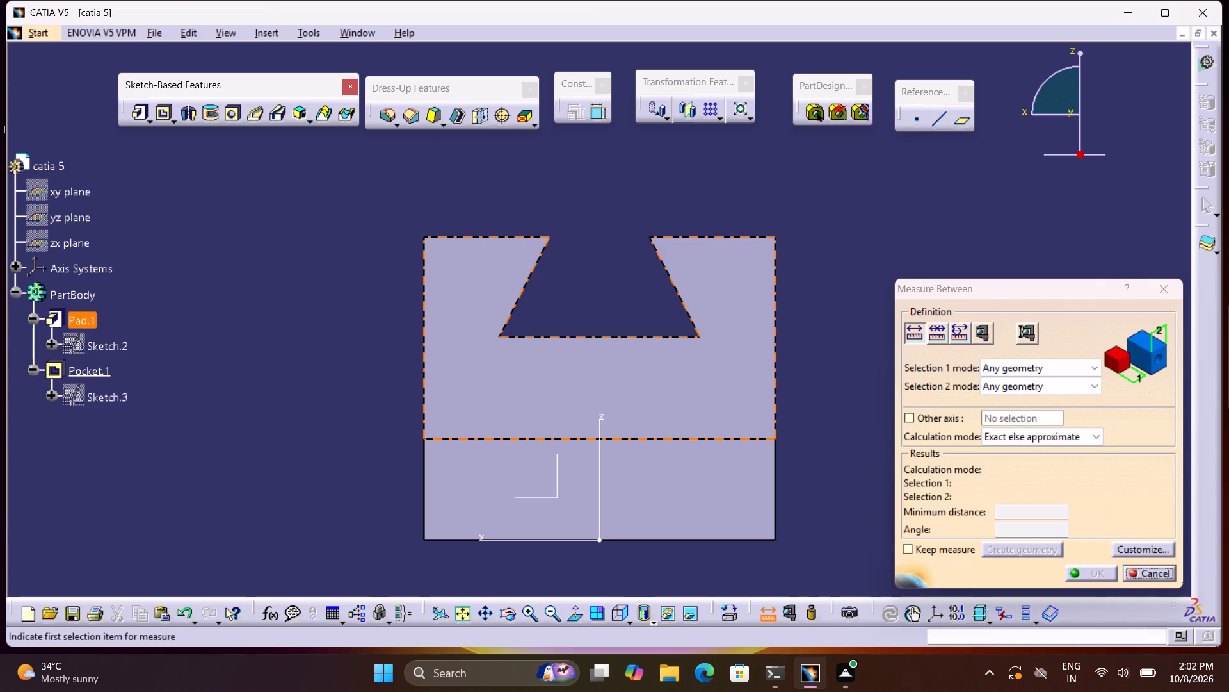
{"action": "left_click", "coordinate": [749, 534]}
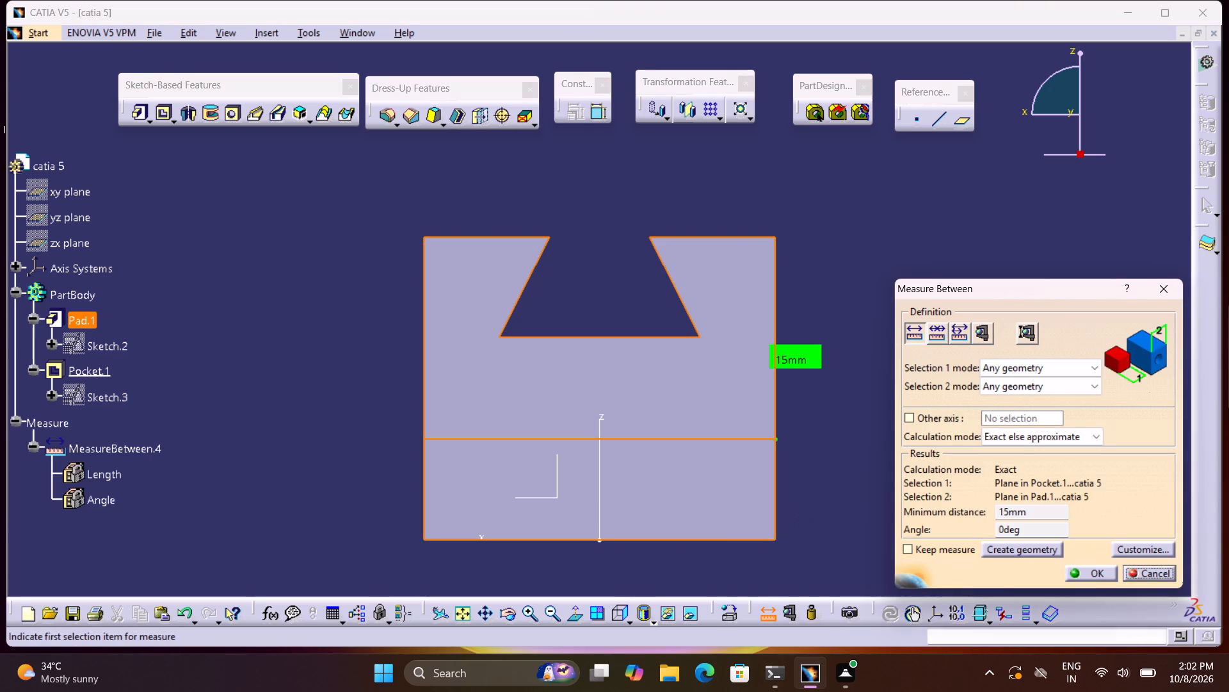
{"action": "left_click", "coordinate": [1143, 573]}
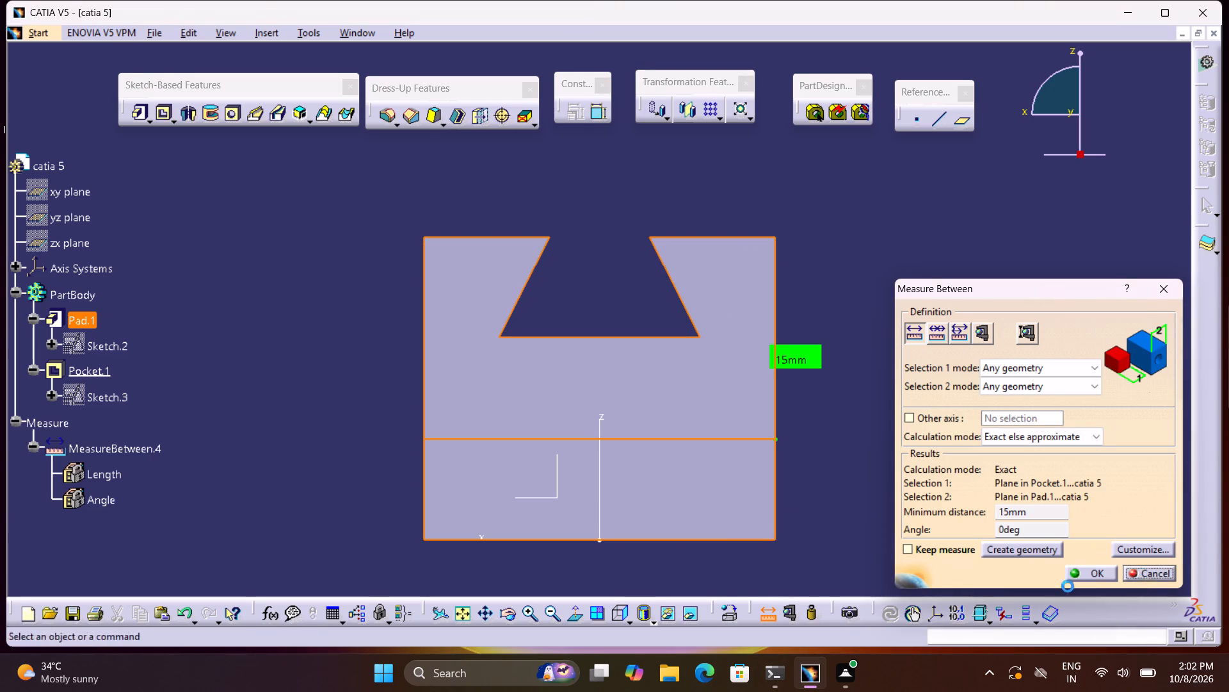
Measure the distance from the lower step's front face to the block's top edge beside the slot.
{"action": "left_click", "coordinate": [764, 618]}
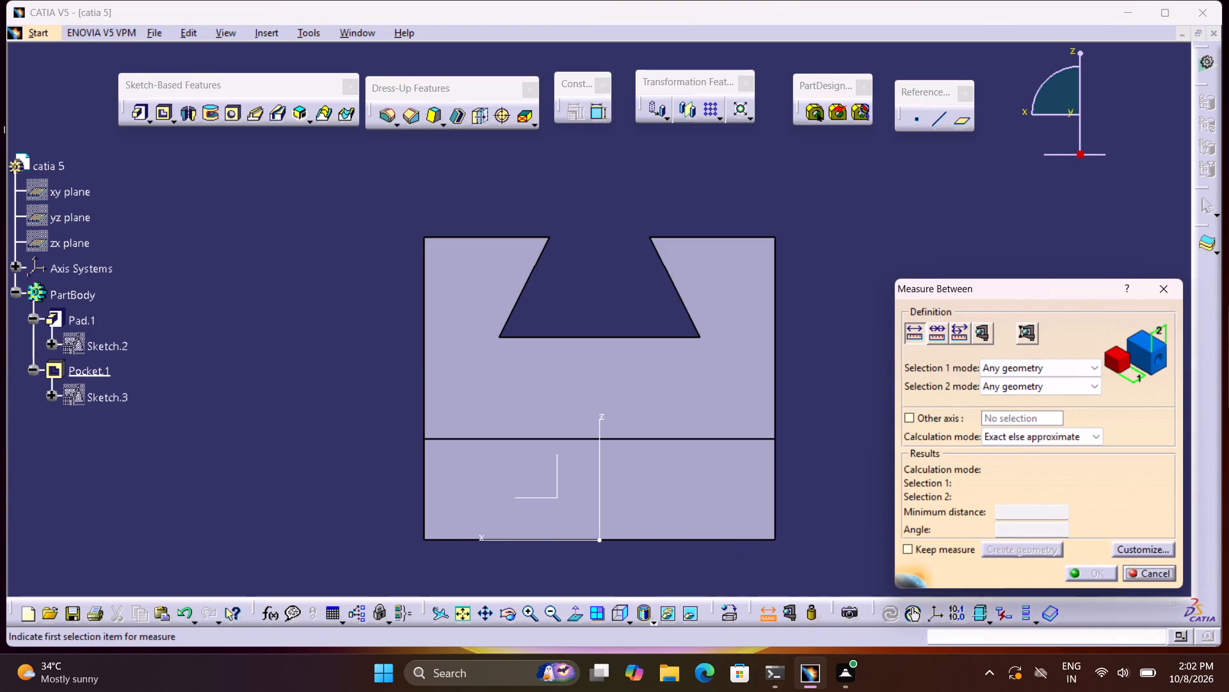
{"action": "left_click", "coordinate": [738, 535]}
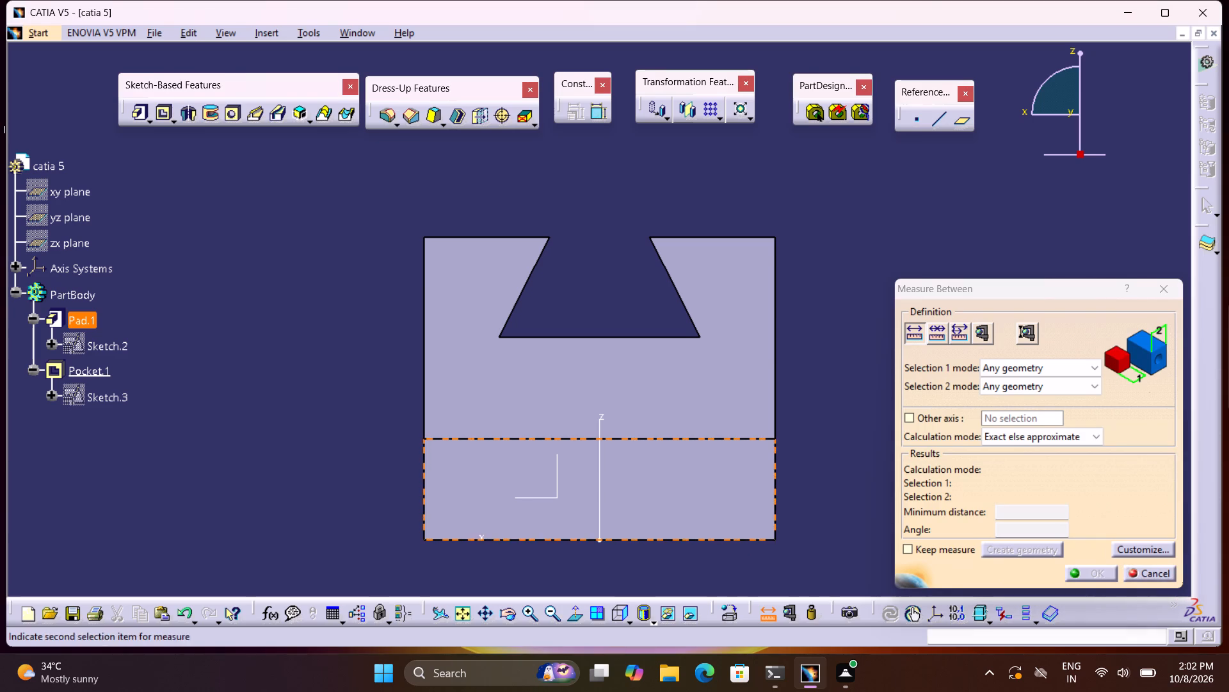
{"action": "left_click", "coordinate": [742, 235]}
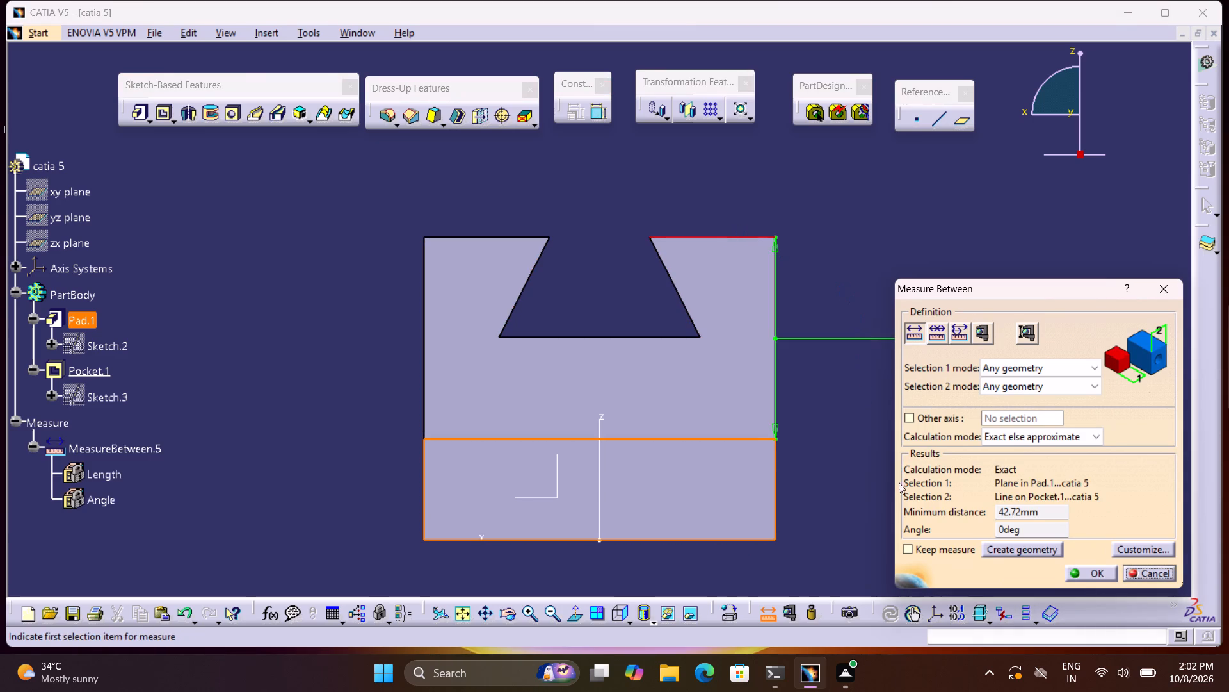
{"action": "left_click", "coordinate": [1140, 574]}
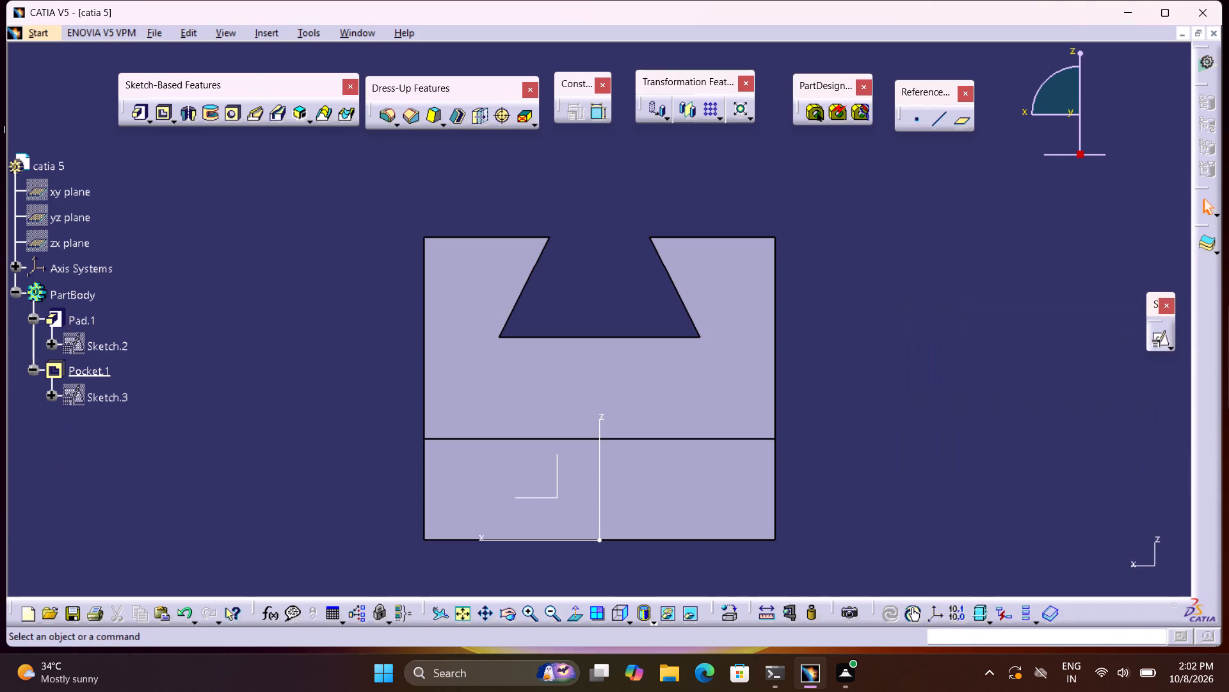
Lower the screen brightness to about 13 in the Windows quick settings.
{"action": "left_click", "coordinate": [1127, 687]}
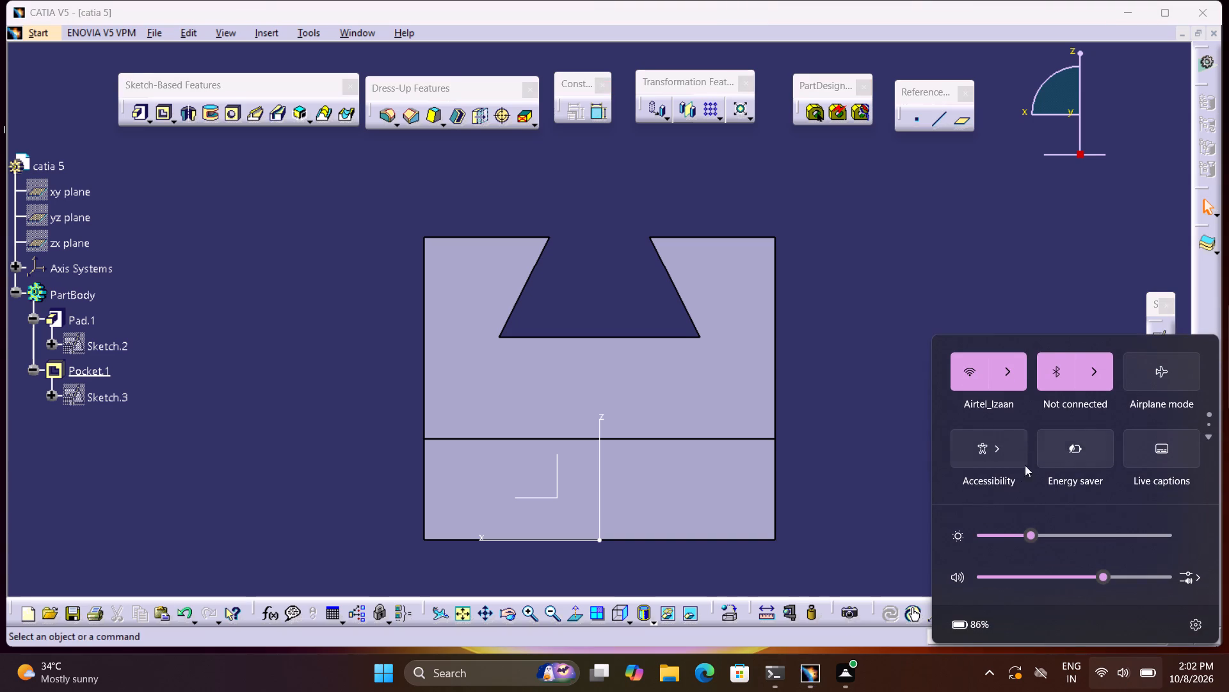
{"action": "left_click", "coordinate": [1008, 534]}
{"action": "left_click", "coordinate": [1002, 532]}
{"action": "left_click", "coordinate": [933, 506]}
{"action": "left_click", "coordinate": [919, 502]}
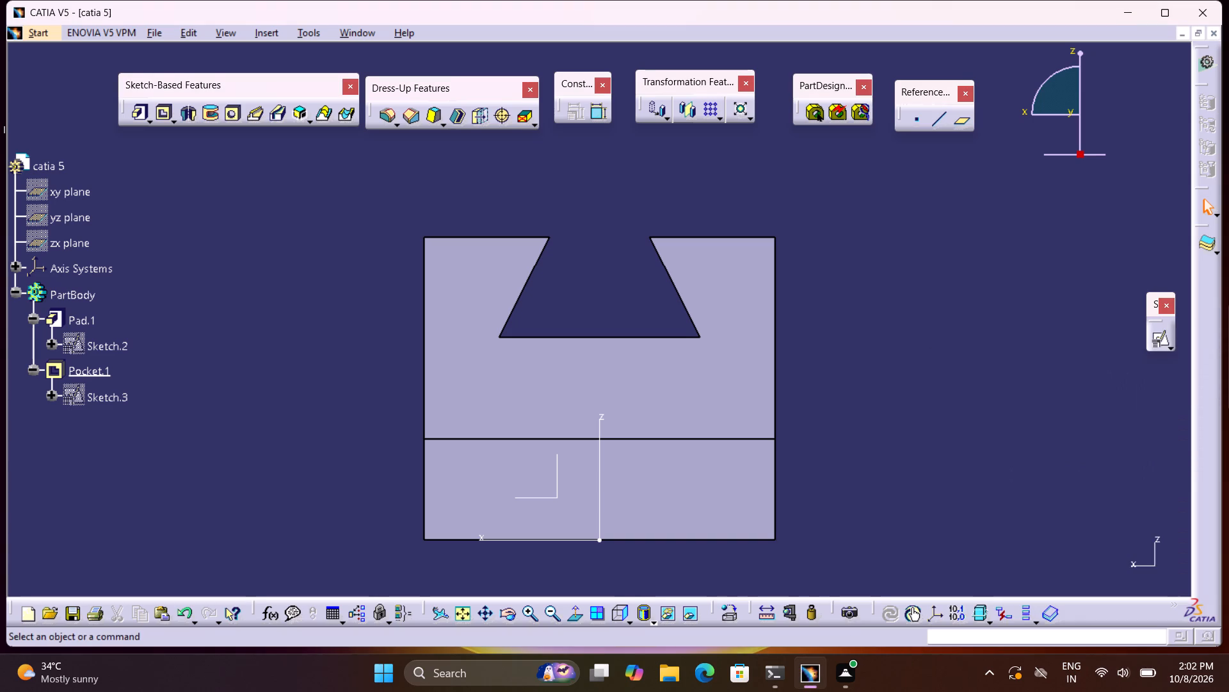
Switch the solid to the standard isometric view with the whole part in sight.
{"action": "left_click", "coordinate": [760, 622]}
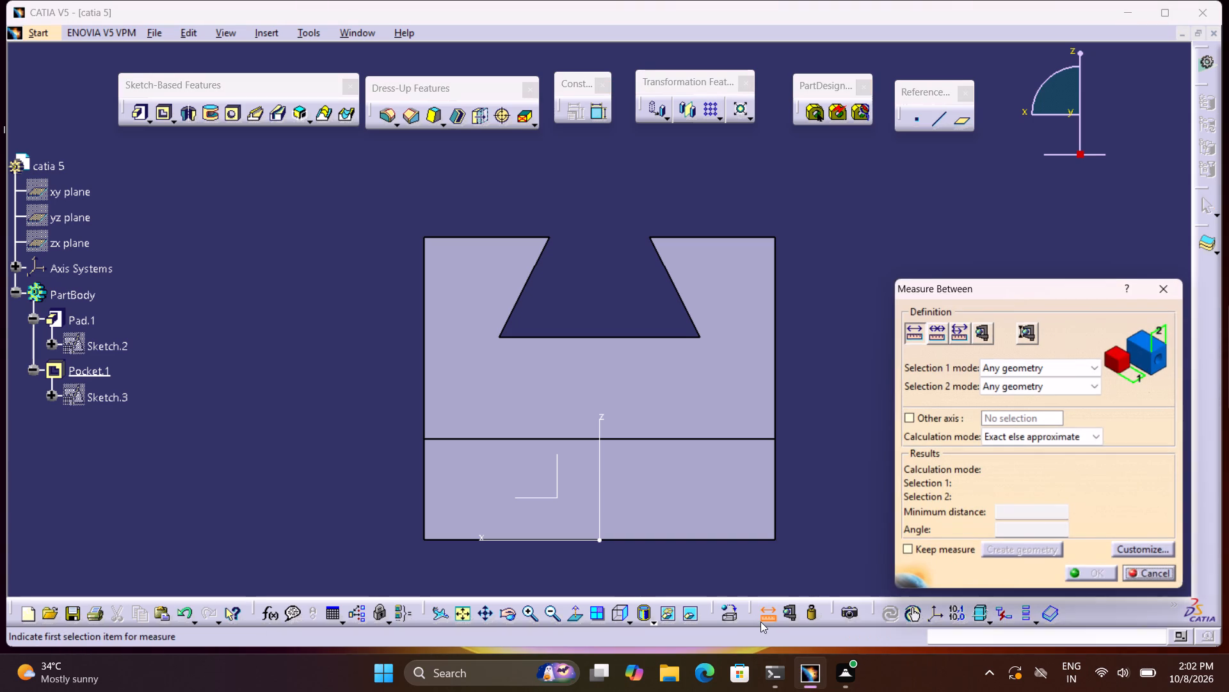
{"action": "left_click", "coordinate": [1165, 574]}
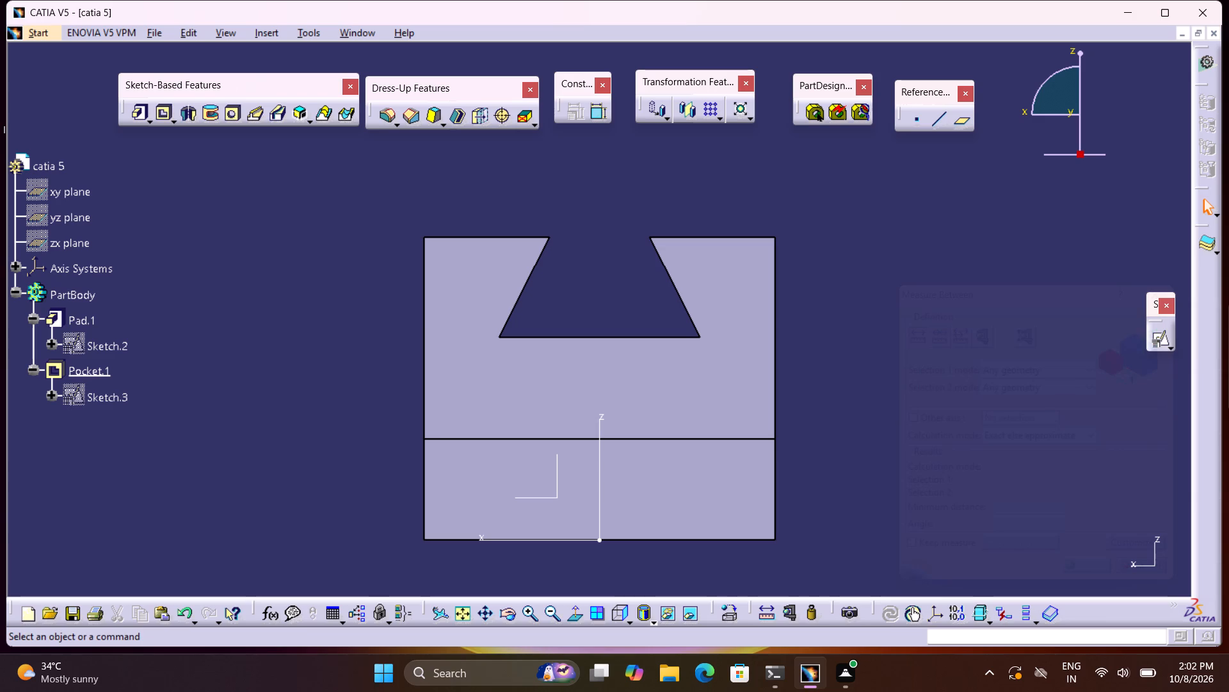
{"action": "left_click", "coordinate": [631, 623]}
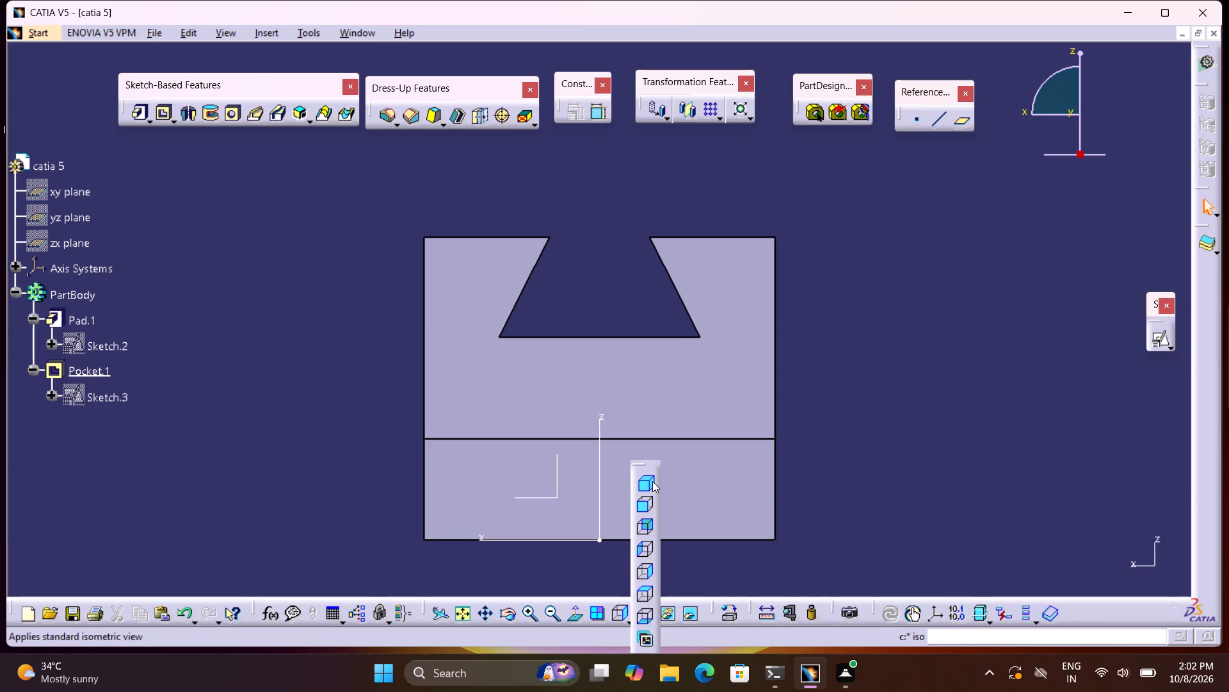
{"action": "left_click", "coordinate": [652, 479]}
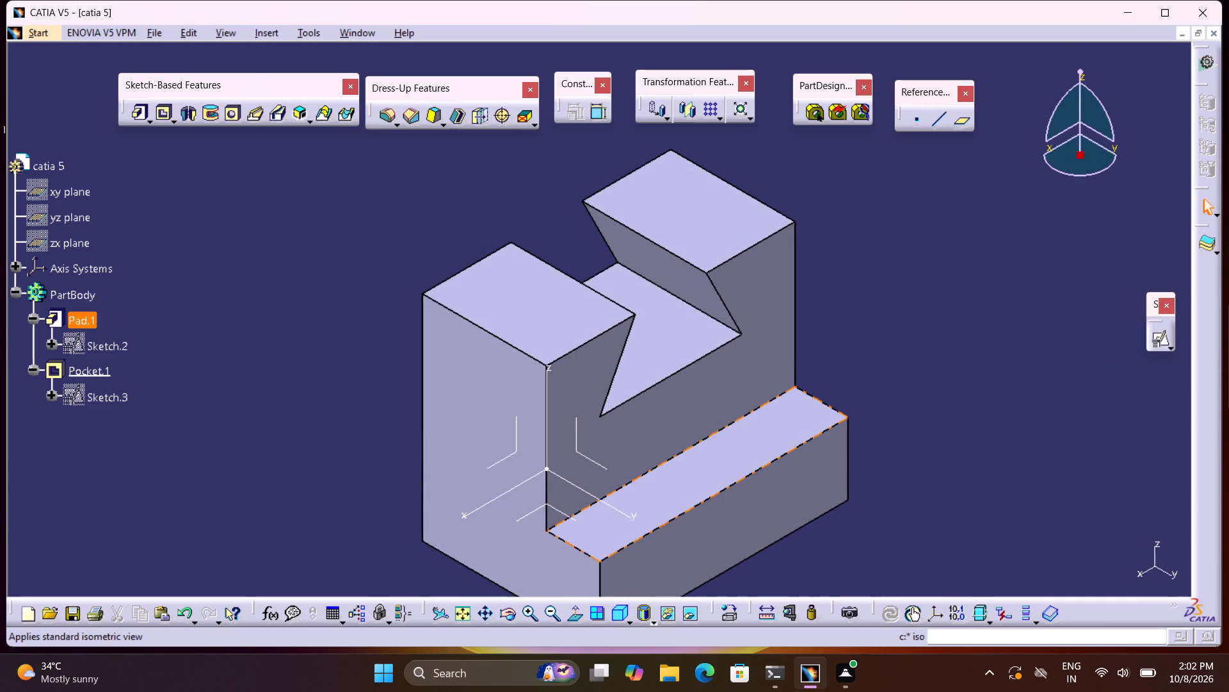
{"action": "middle_click_drag", "start_coordinate": [940, 395], "coordinate": [946, 421]}
{"action": "right_click", "coordinate": [935, 386]}
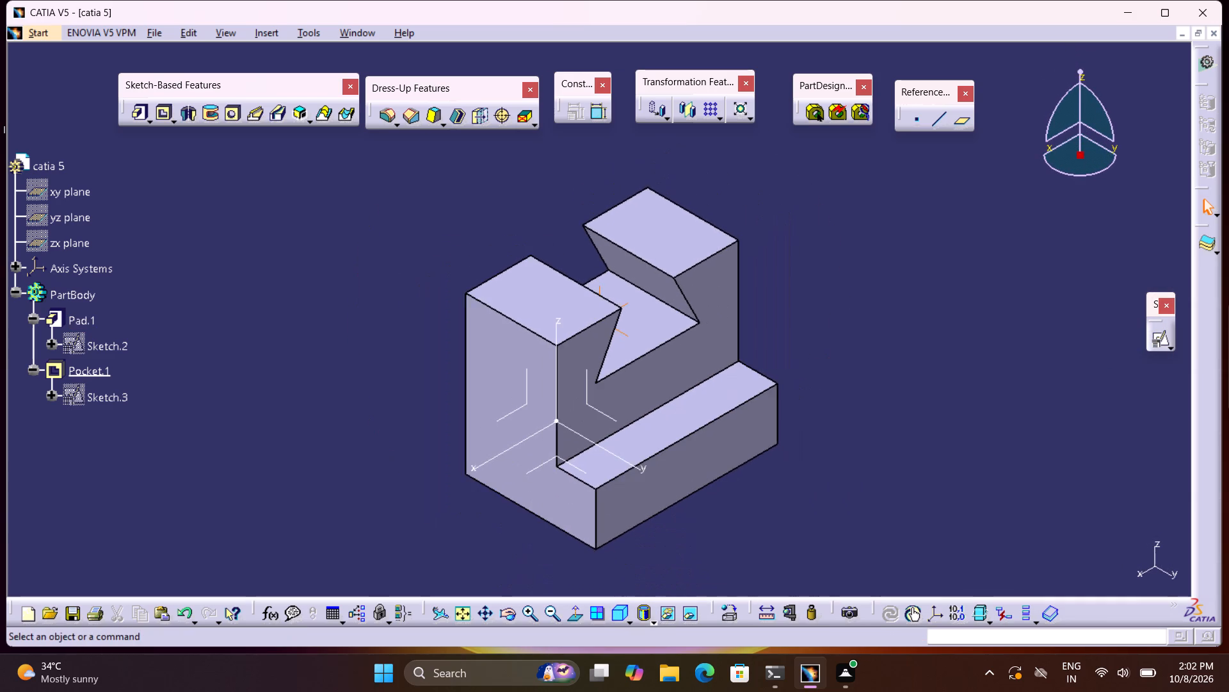
{"action": "middle_click_drag", "start_coordinate": [946, 421], "coordinate": [947, 422]}
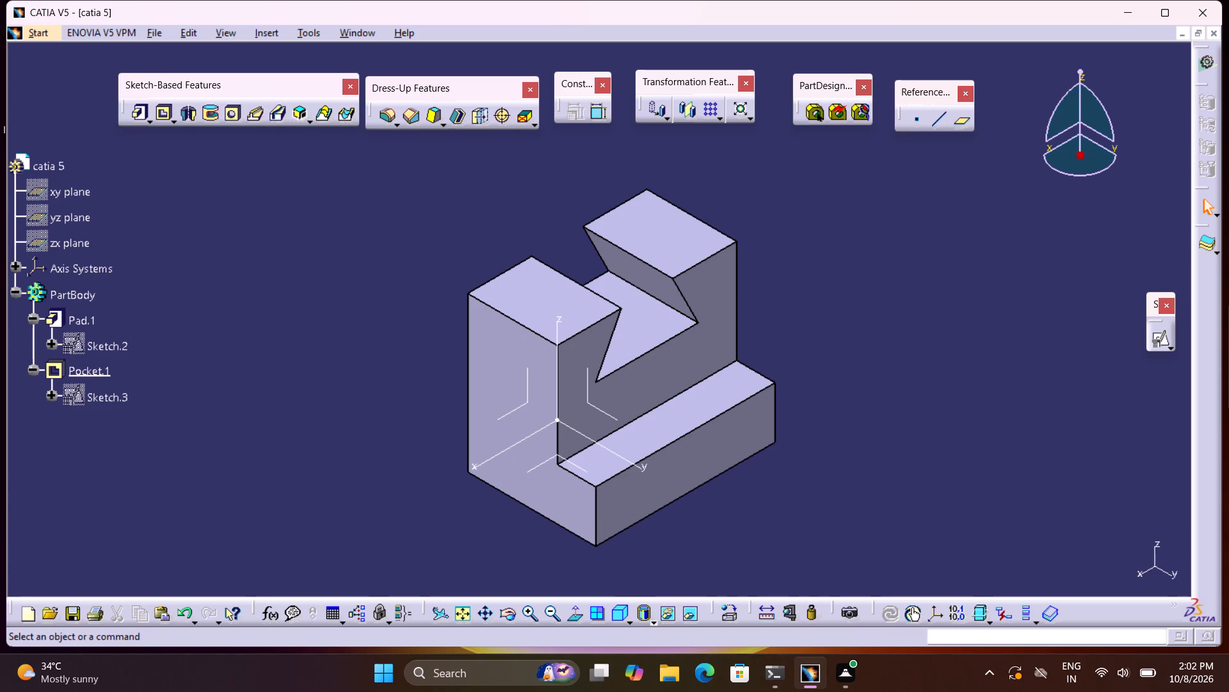
{"action": "middle_click_drag", "start_coordinate": [406, 245], "coordinate": [356, 209]}
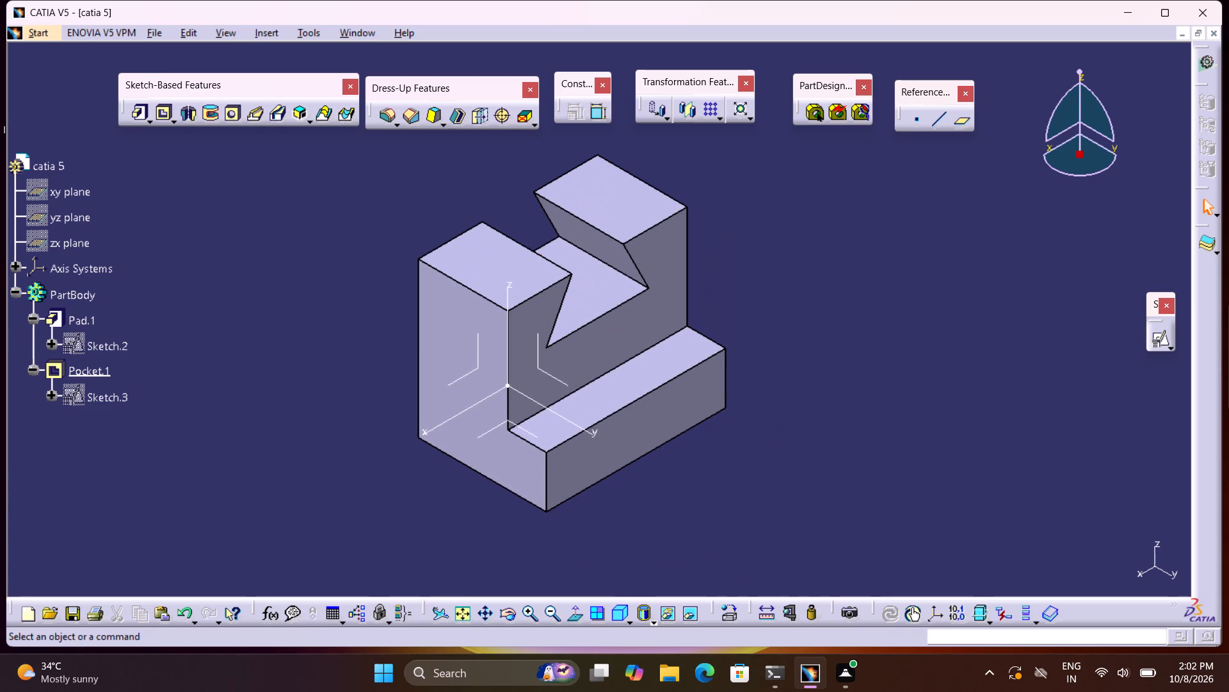
Open the pad's L-profile sketch, then the dovetail pocket's sketch, and examine their dimensions.
{"action": "double_click", "coordinate": [100, 350]}
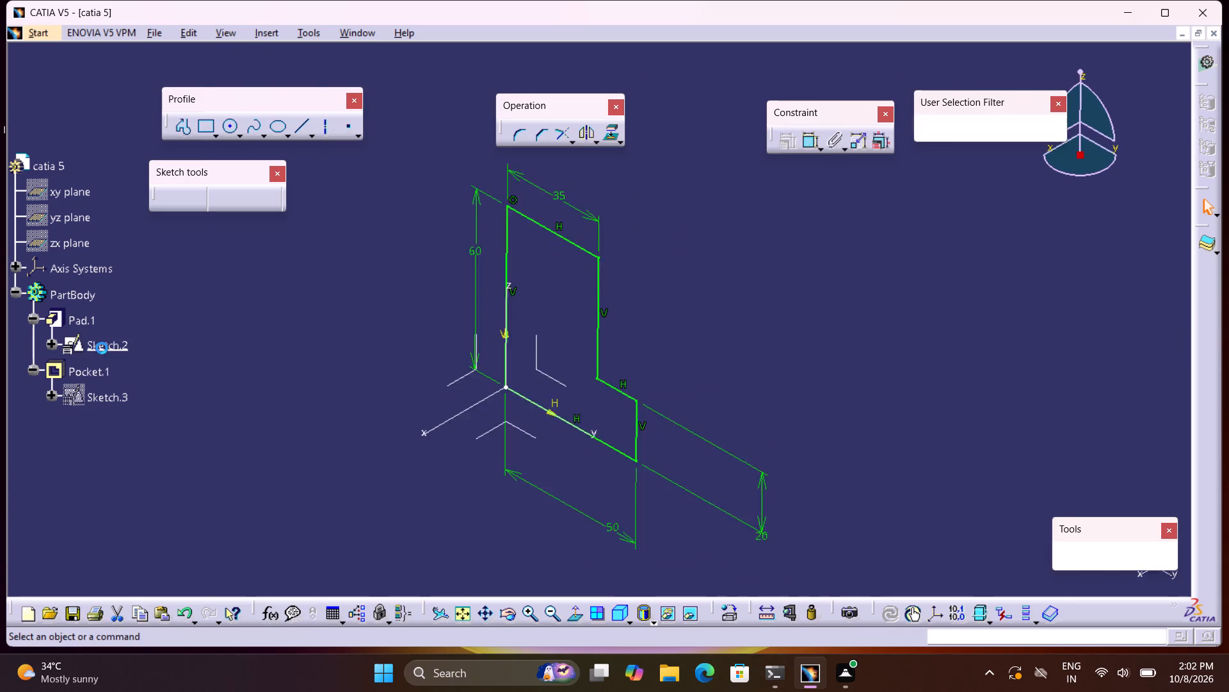
{"action": "left_click", "coordinate": [102, 406]}
{"action": "double_click", "coordinate": [101, 394]}
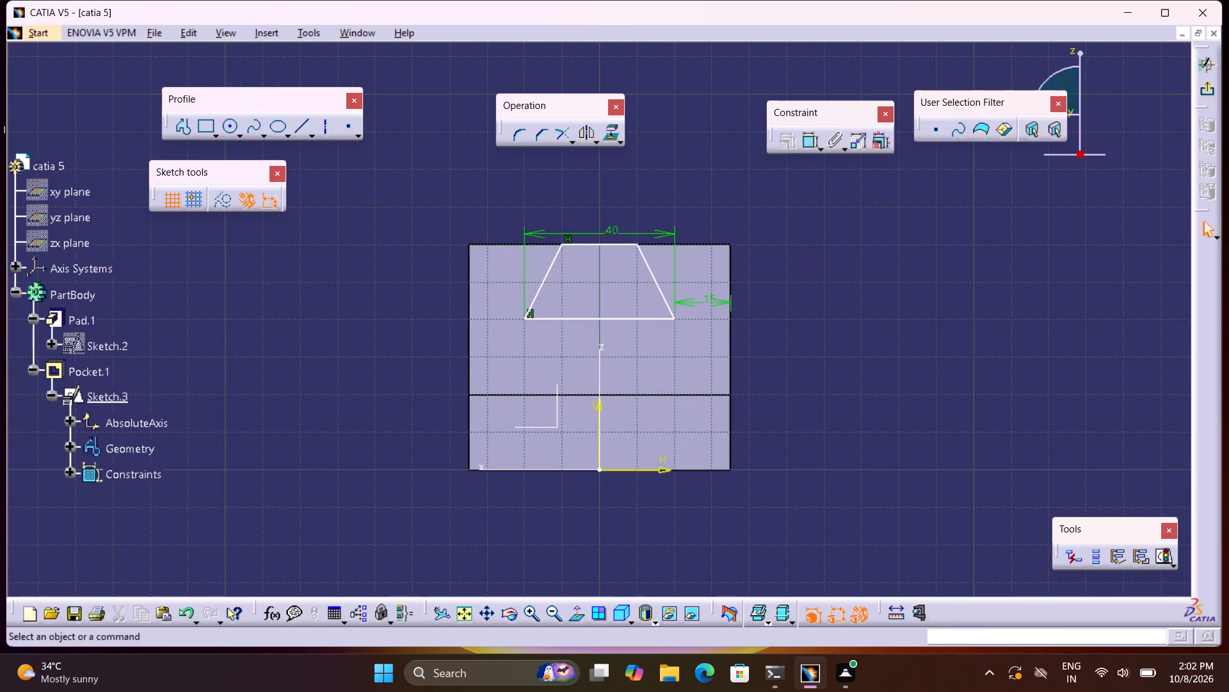
{"action": "middle_click_drag", "start_coordinate": [652, 331], "coordinate": [647, 329]}
{"action": "right_click", "coordinate": [652, 333]}
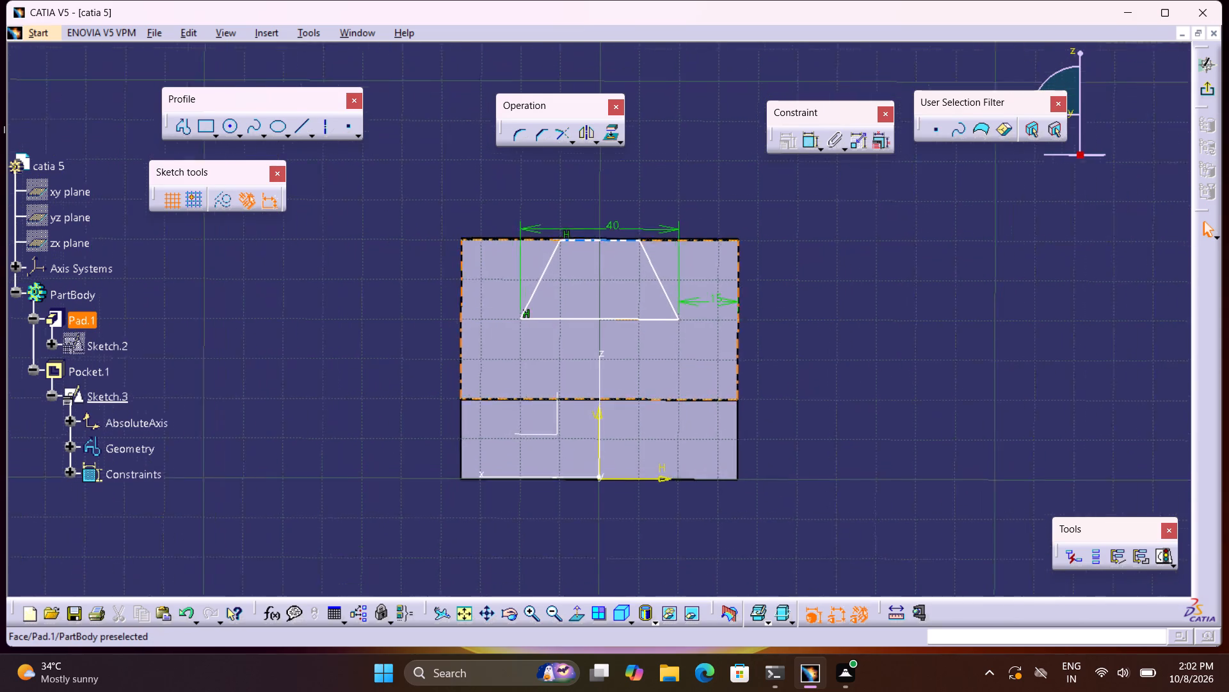
{"action": "middle_click_drag", "start_coordinate": [647, 329], "coordinate": [633, 289]}
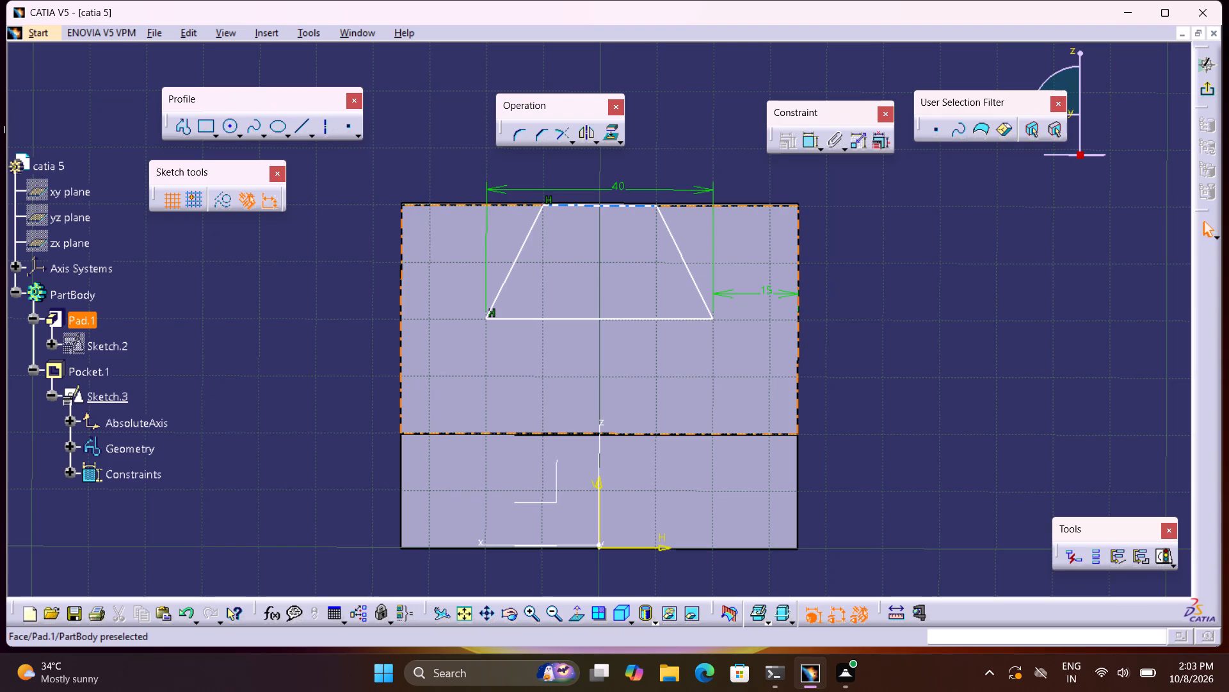
{"action": "middle_click", "coordinate": [632, 289]}
{"action": "right_click", "coordinate": [632, 290]}
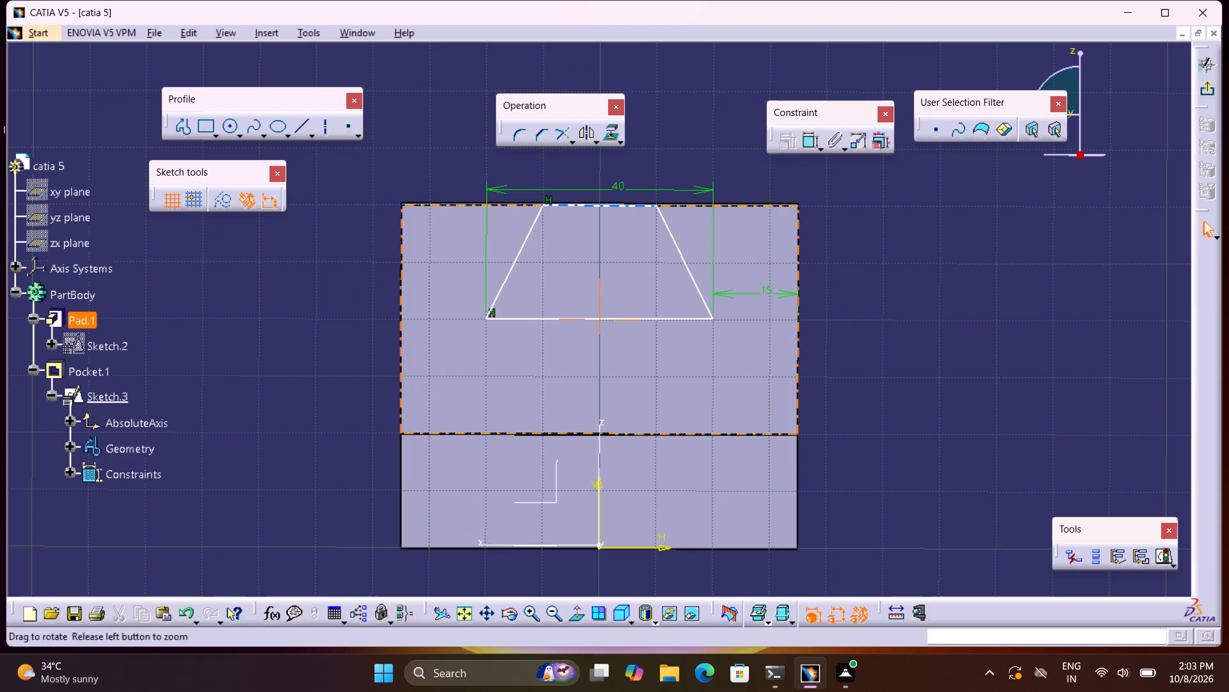
{"action": "middle_click_drag", "start_coordinate": [630, 281], "coordinate": [627, 275]}
{"action": "middle_click_drag", "start_coordinate": [627, 273], "coordinate": [625, 265]}
{"action": "middle_click", "coordinate": [625, 264]}
{"action": "middle_click_drag", "start_coordinate": [594, 353], "coordinate": [593, 335]}
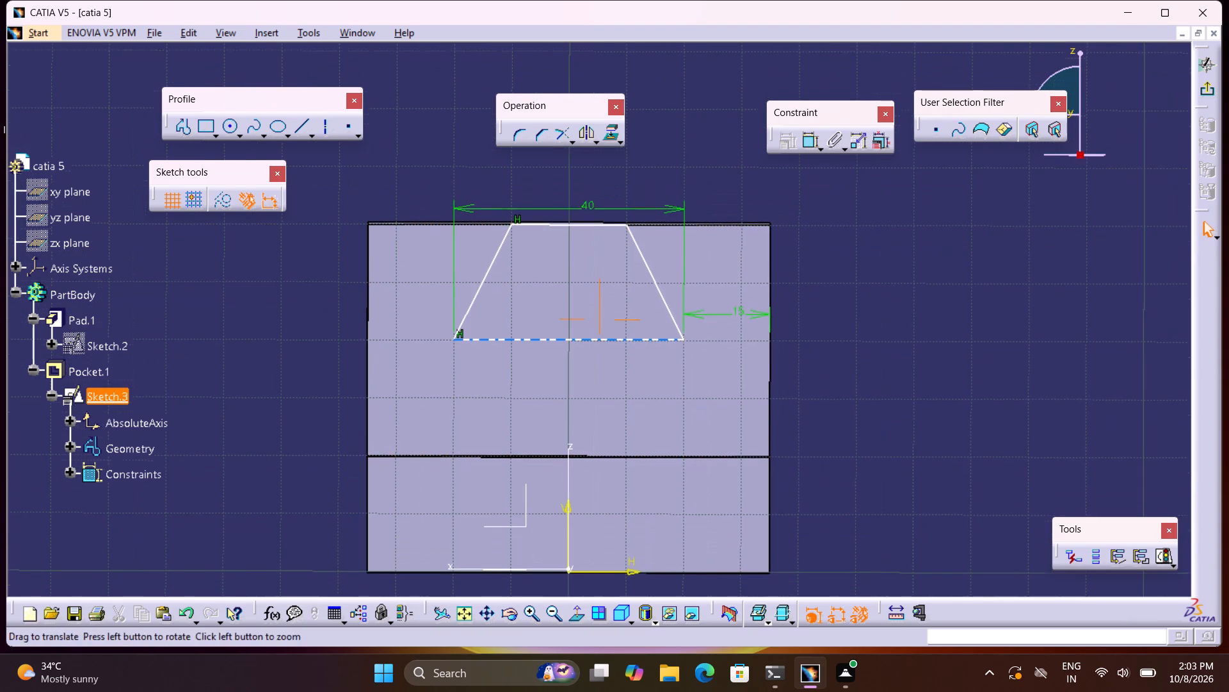
{"action": "middle_click_drag", "start_coordinate": [593, 335], "coordinate": [598, 306]}
{"action": "scroll", "coordinate": [599, 306], "scroll_direction": "up", "scroll_amount": 1}
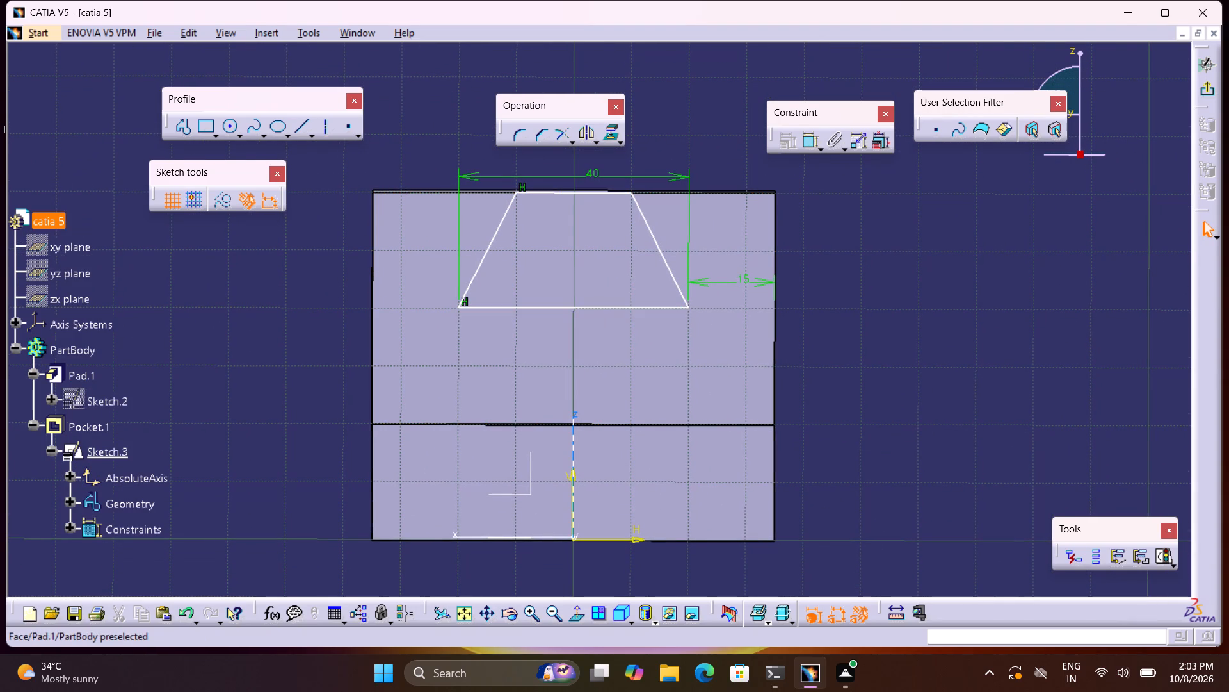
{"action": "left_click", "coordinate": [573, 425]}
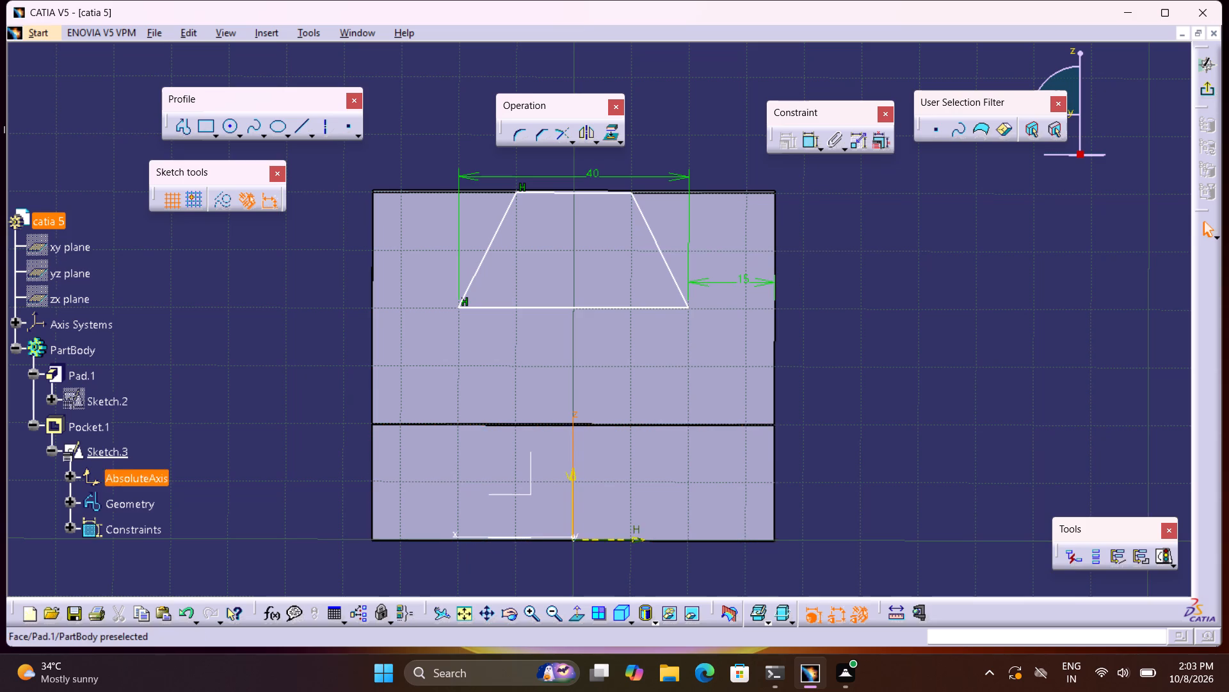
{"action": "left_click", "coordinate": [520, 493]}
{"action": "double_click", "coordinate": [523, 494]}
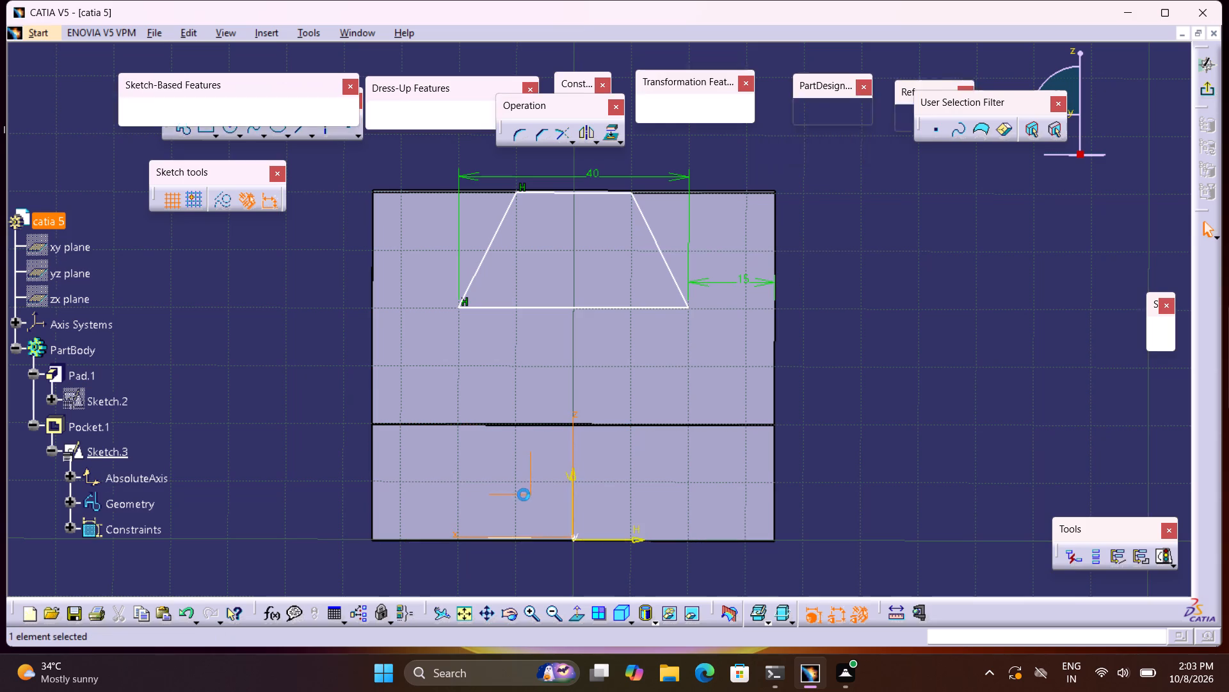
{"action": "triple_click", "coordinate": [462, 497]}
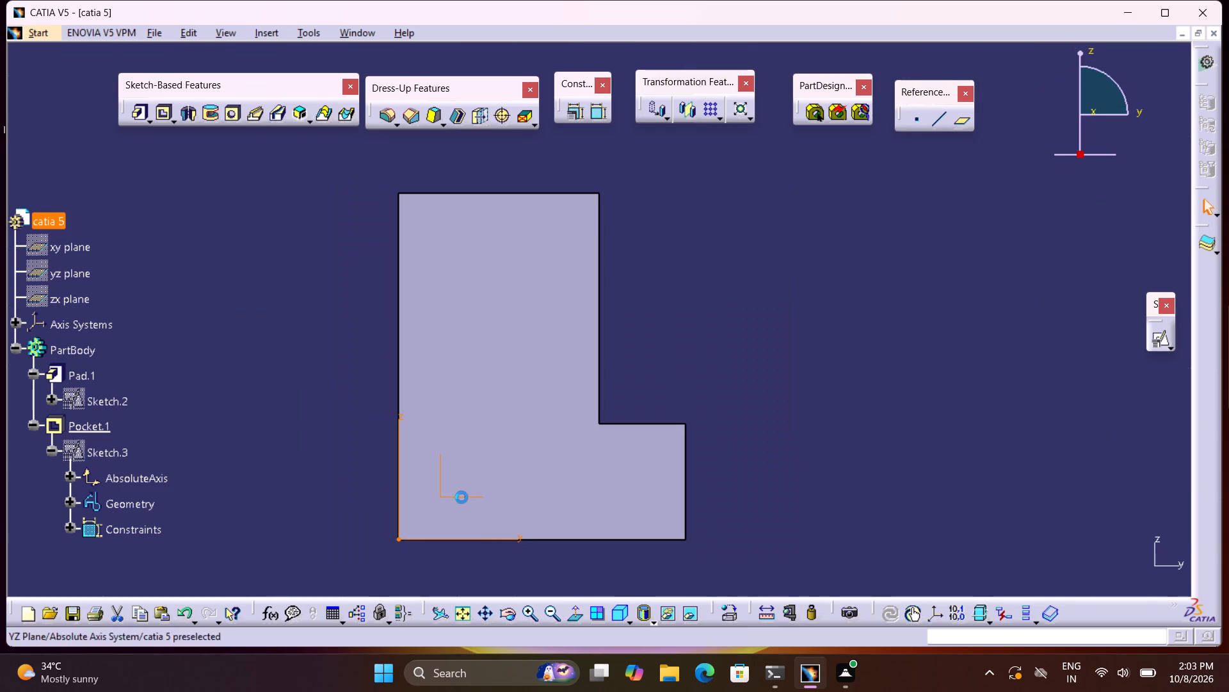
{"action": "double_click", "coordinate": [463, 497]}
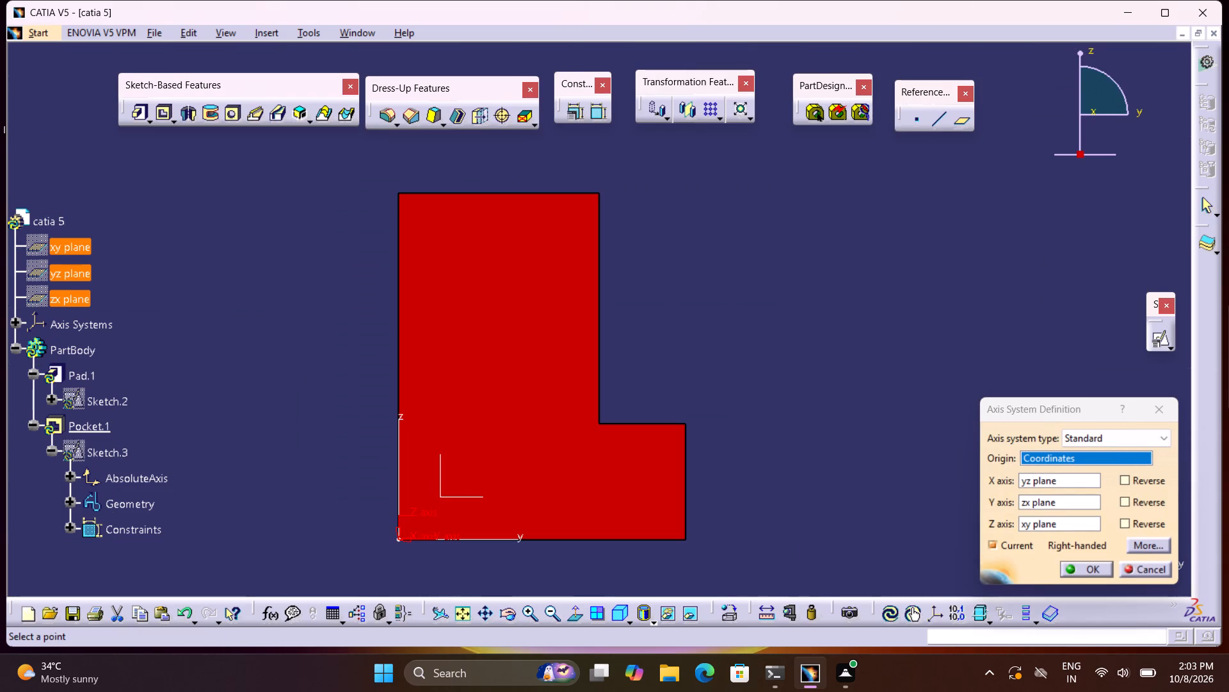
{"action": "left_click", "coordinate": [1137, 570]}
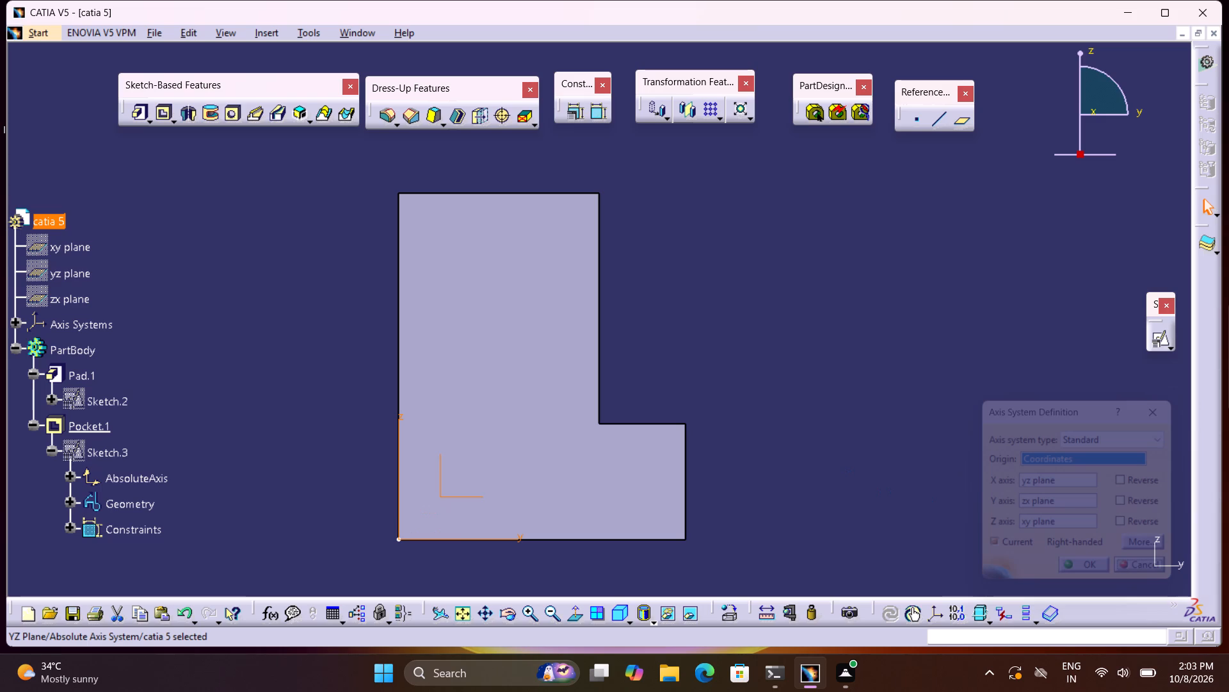
Return the solid to the standard isometric view.
{"action": "left_click", "coordinate": [625, 616]}
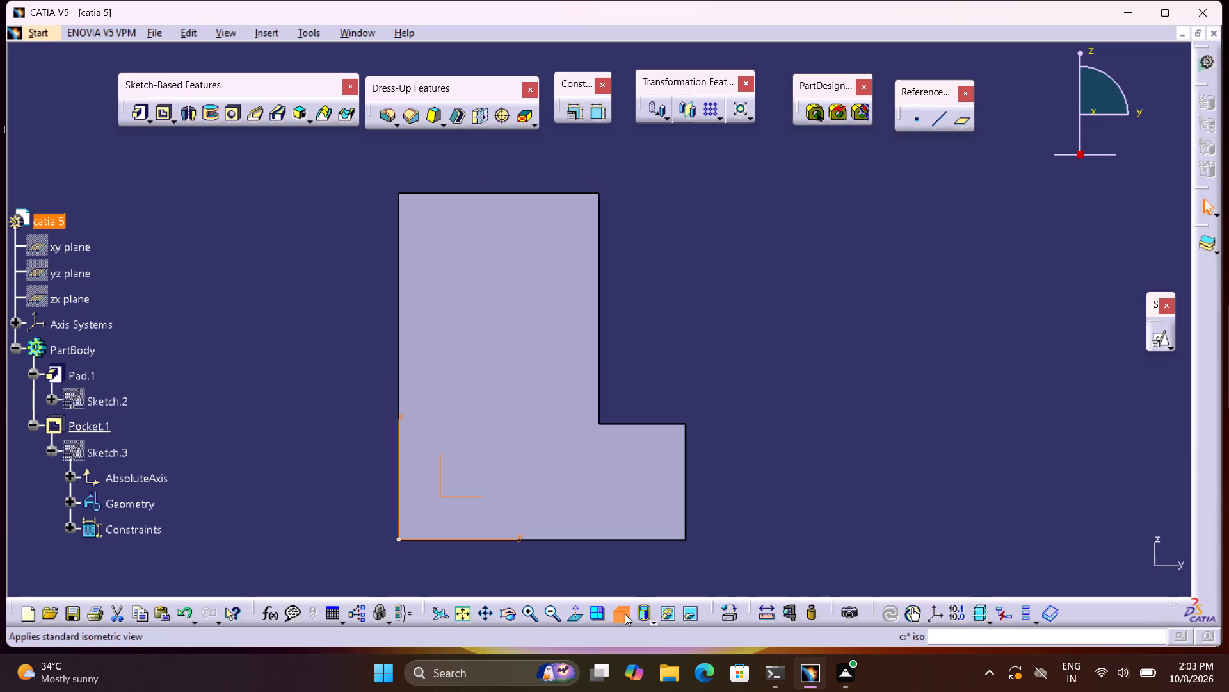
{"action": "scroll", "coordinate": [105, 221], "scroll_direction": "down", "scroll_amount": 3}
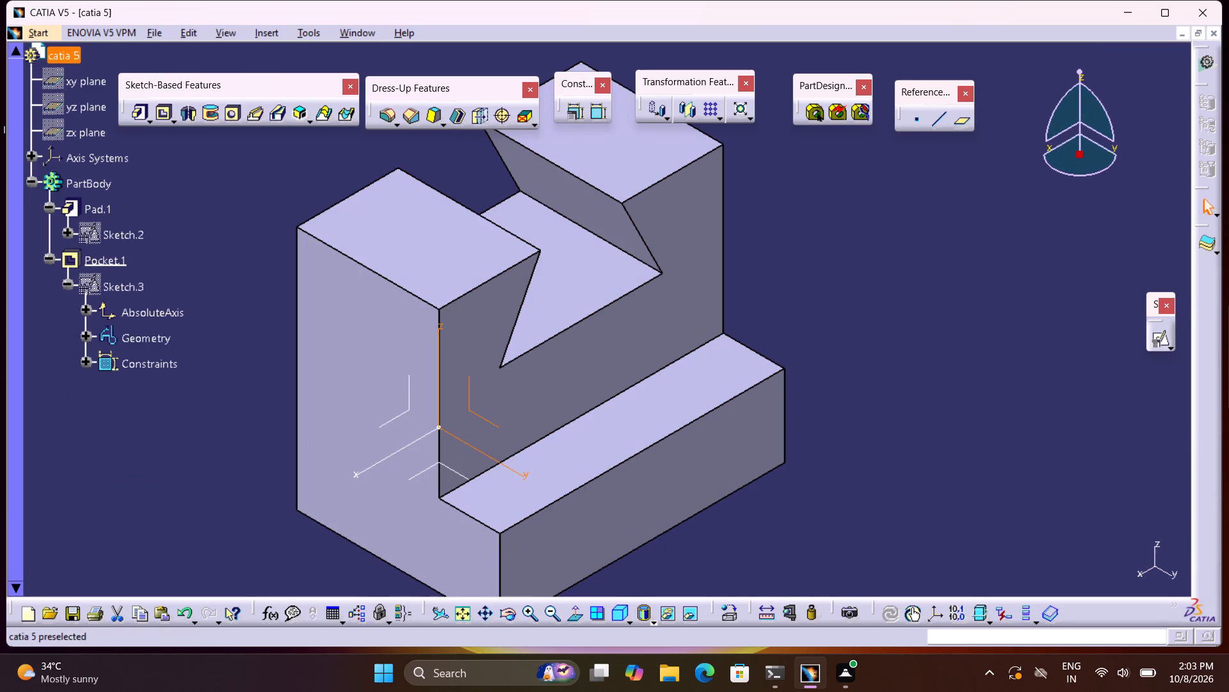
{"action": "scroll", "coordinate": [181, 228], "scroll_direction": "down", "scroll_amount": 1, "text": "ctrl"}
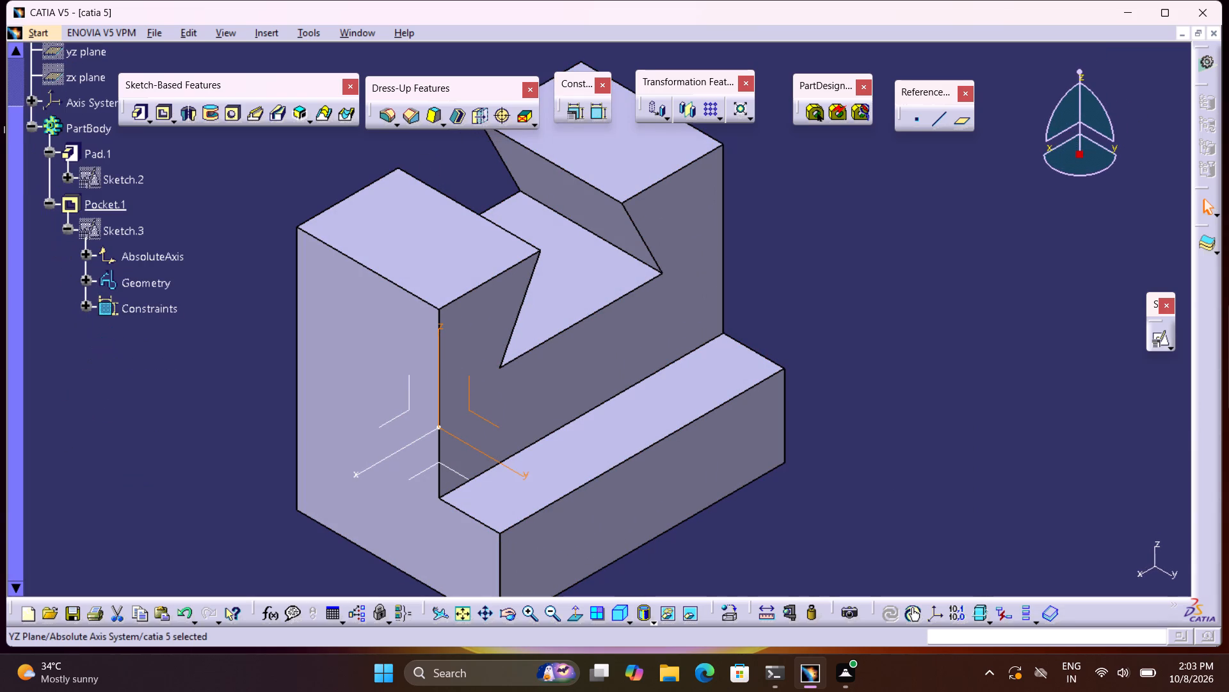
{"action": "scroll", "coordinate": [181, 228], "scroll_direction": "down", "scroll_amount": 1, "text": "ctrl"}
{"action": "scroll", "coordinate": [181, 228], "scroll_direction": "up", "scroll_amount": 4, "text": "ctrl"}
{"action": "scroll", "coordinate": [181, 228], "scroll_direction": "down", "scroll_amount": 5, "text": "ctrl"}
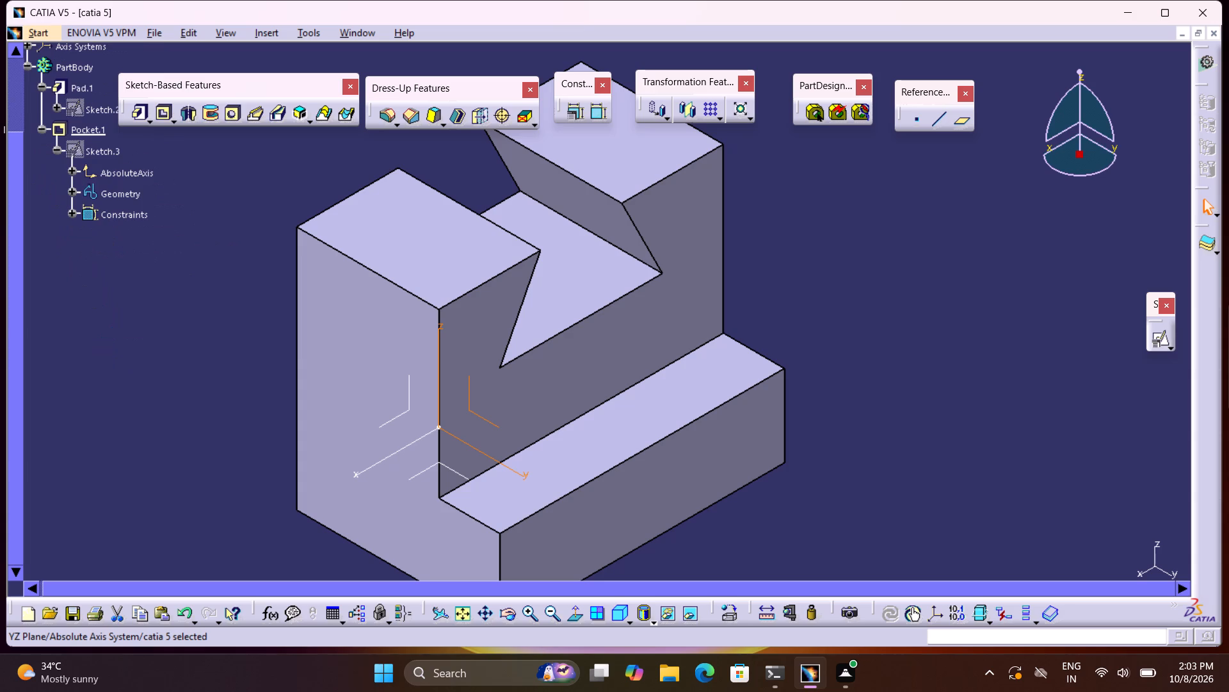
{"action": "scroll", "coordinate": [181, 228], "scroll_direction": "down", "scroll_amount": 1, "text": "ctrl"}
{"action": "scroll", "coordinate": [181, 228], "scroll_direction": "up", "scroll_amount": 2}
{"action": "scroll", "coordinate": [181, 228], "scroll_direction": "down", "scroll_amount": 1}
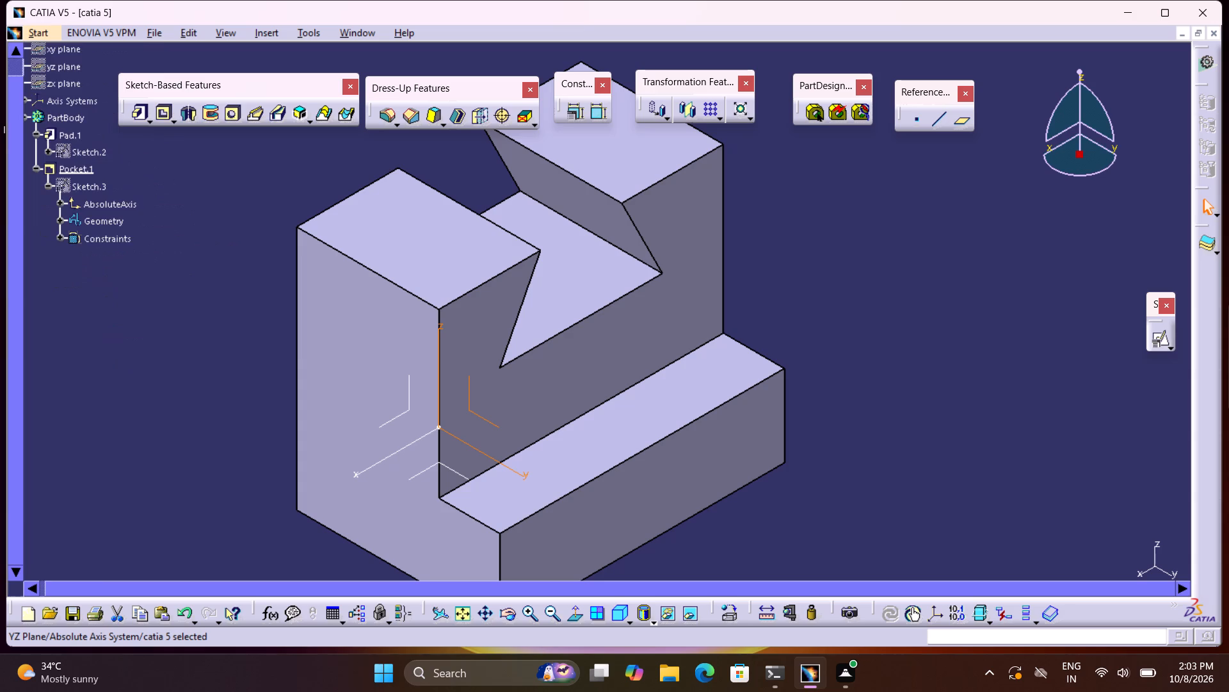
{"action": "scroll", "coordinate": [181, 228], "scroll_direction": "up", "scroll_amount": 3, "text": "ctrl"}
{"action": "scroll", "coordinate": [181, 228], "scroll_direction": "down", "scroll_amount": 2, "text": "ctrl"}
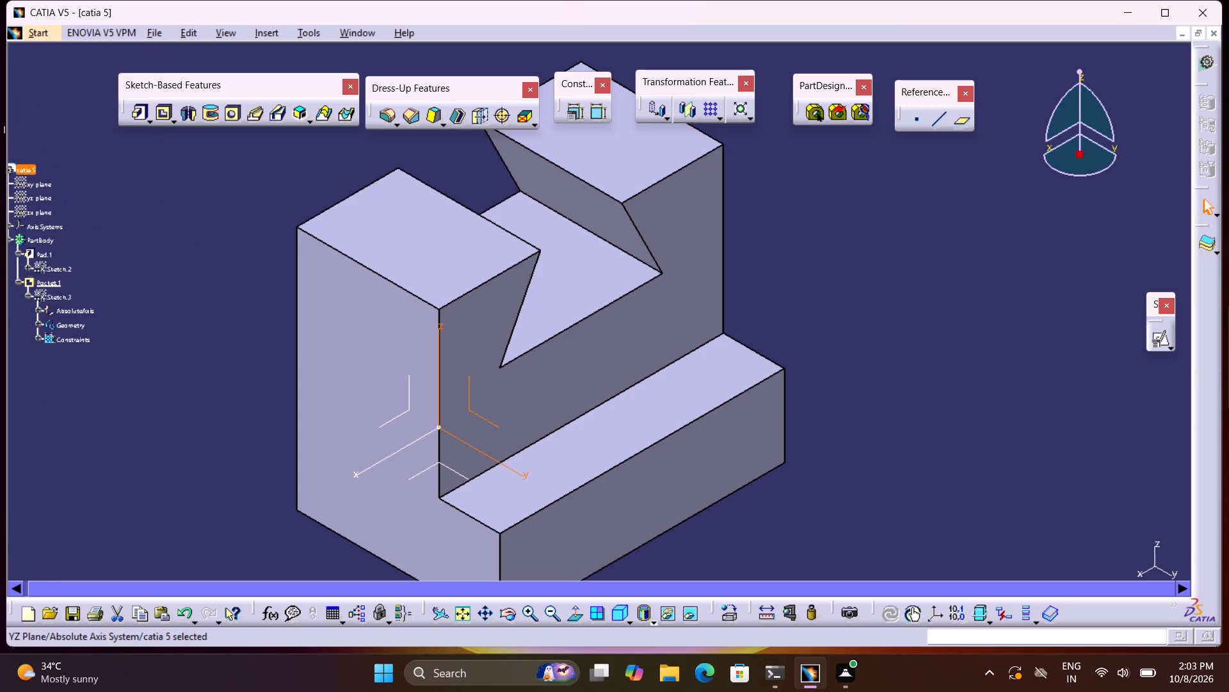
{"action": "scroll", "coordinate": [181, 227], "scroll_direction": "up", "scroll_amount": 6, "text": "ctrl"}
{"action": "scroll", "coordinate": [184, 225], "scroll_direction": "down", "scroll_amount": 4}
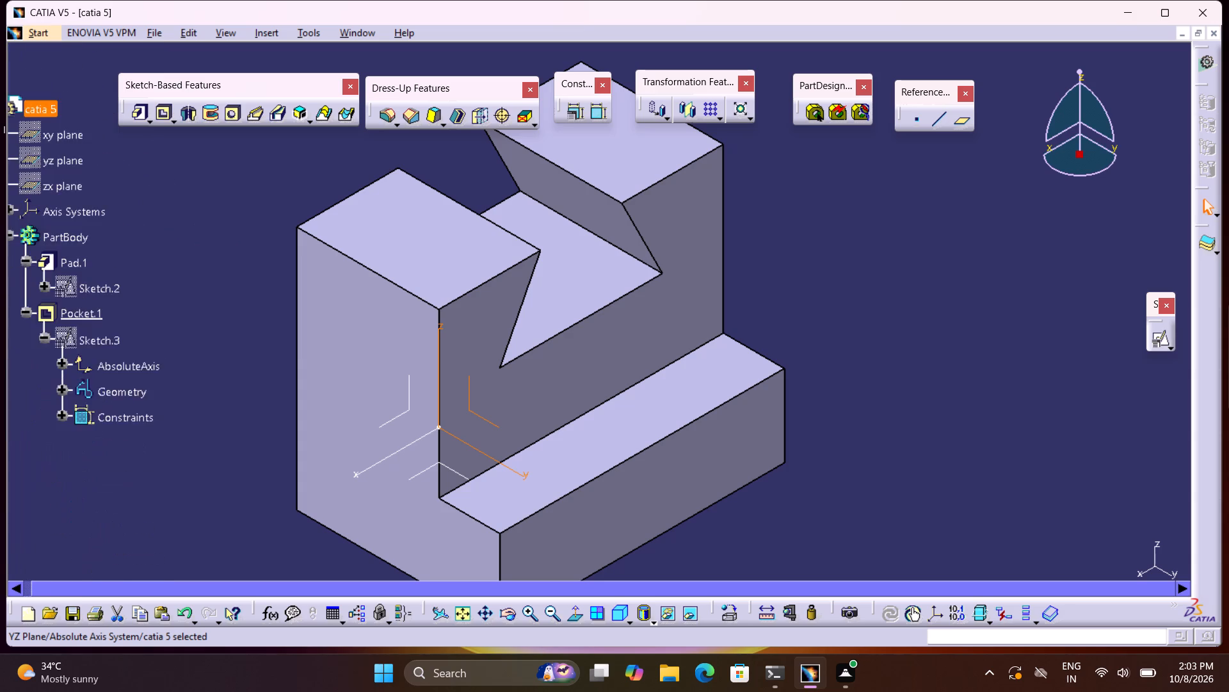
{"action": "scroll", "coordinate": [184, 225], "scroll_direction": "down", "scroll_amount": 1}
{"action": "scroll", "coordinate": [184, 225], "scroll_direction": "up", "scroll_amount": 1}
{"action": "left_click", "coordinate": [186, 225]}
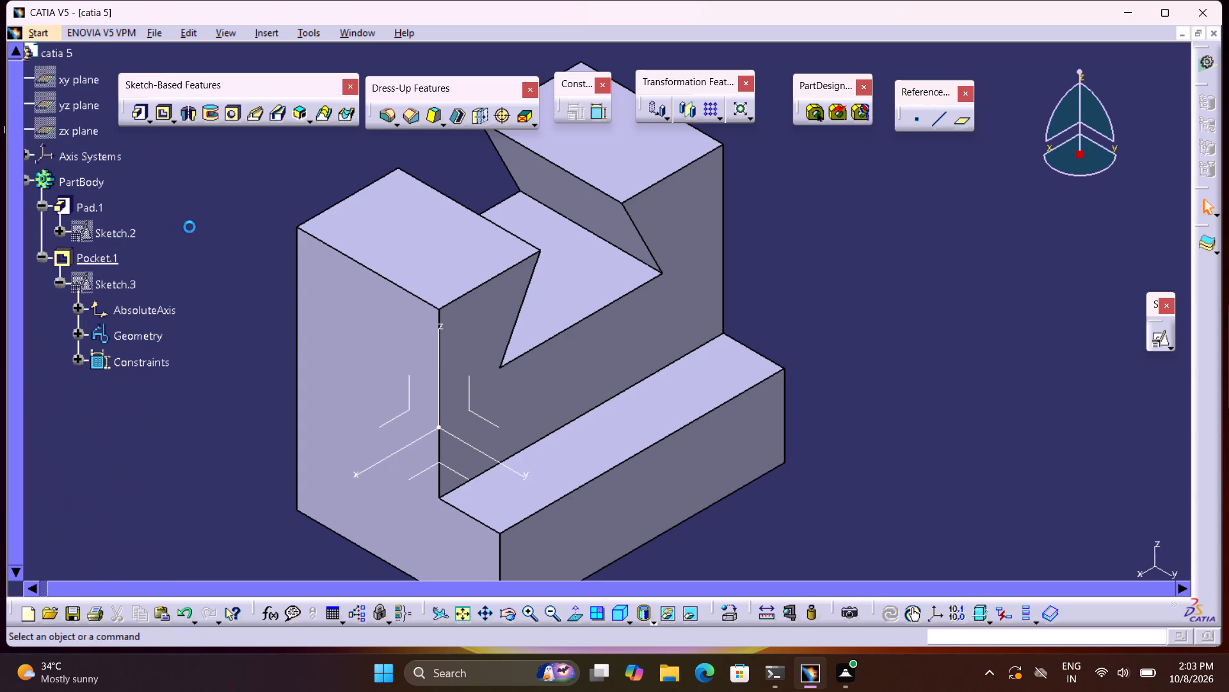
Examine the solid's dovetail slot and lower step from several angles, and restore the standard isometric view.
{"action": "triple_click", "coordinate": [781, 270]}
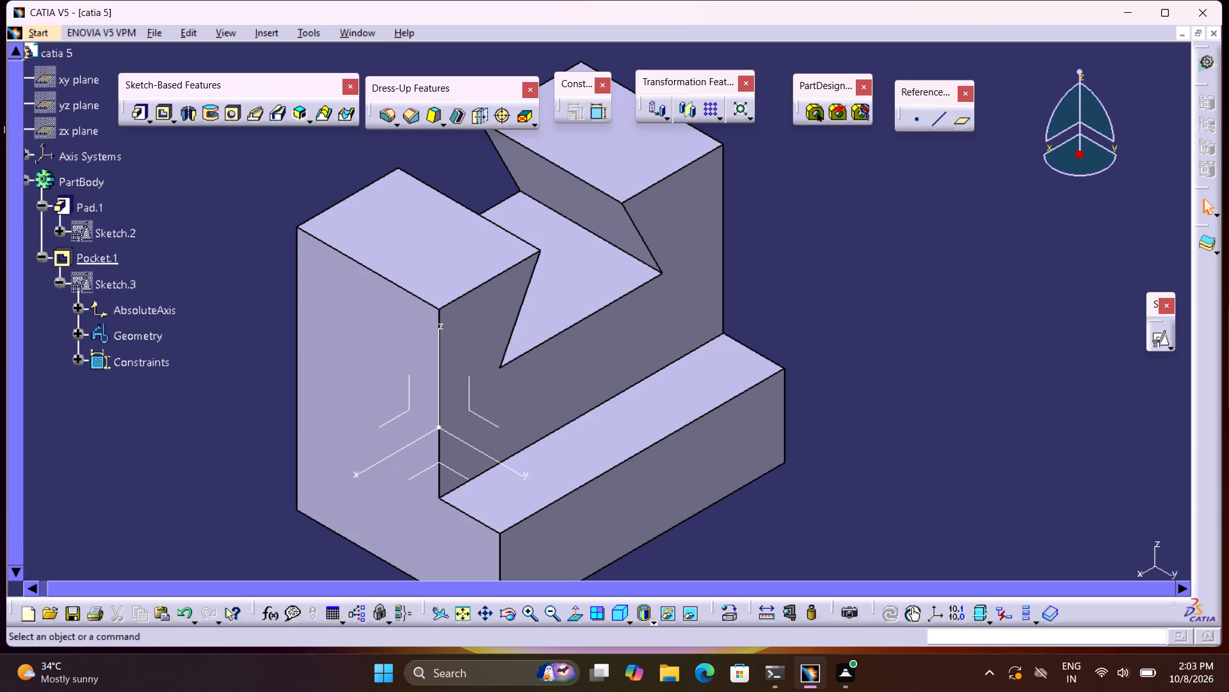
{"action": "double_click", "coordinate": [780, 264]}
{"action": "right_click", "coordinate": [779, 264]}
{"action": "right_click", "coordinate": [776, 263]}
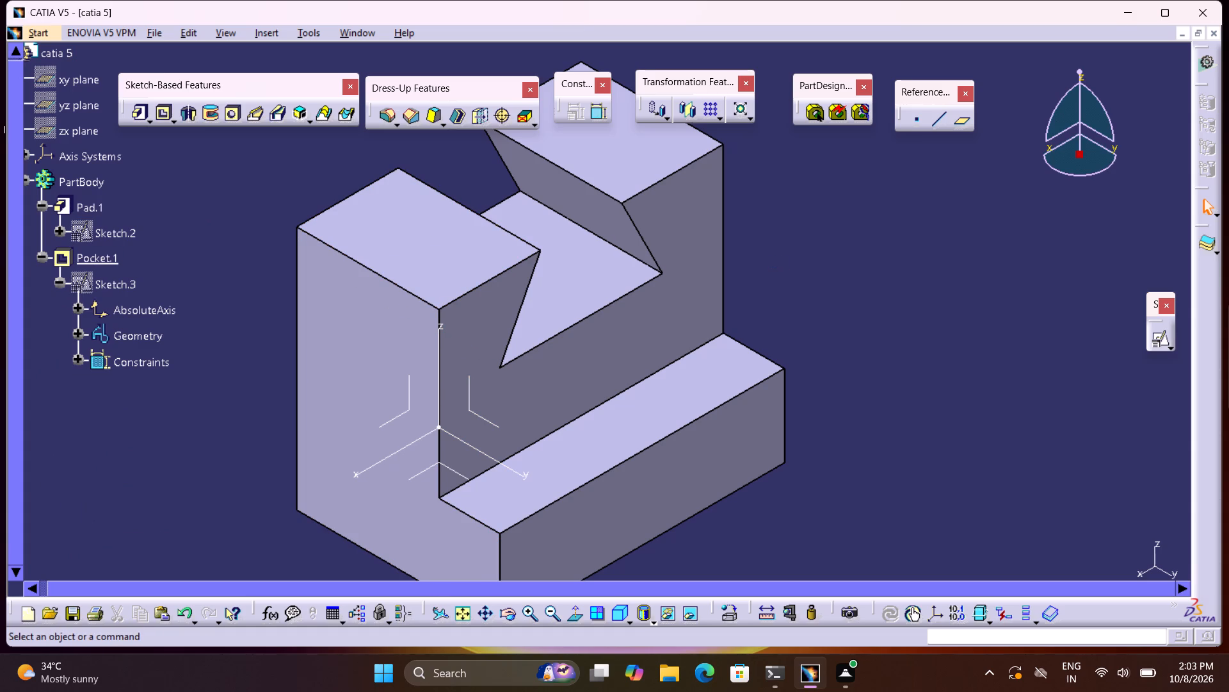
{"action": "middle_click", "coordinate": [775, 263]}
{"action": "scroll", "coordinate": [775, 263], "scroll_direction": "down", "scroll_amount": 2}
{"action": "middle_click_drag", "start_coordinate": [775, 263], "coordinate": [663, 300]}
{"action": "right_click_drag", "start_coordinate": [775, 266], "coordinate": [663, 300]}
{"action": "scroll", "coordinate": [767, 287], "scroll_direction": "up", "scroll_amount": 4}
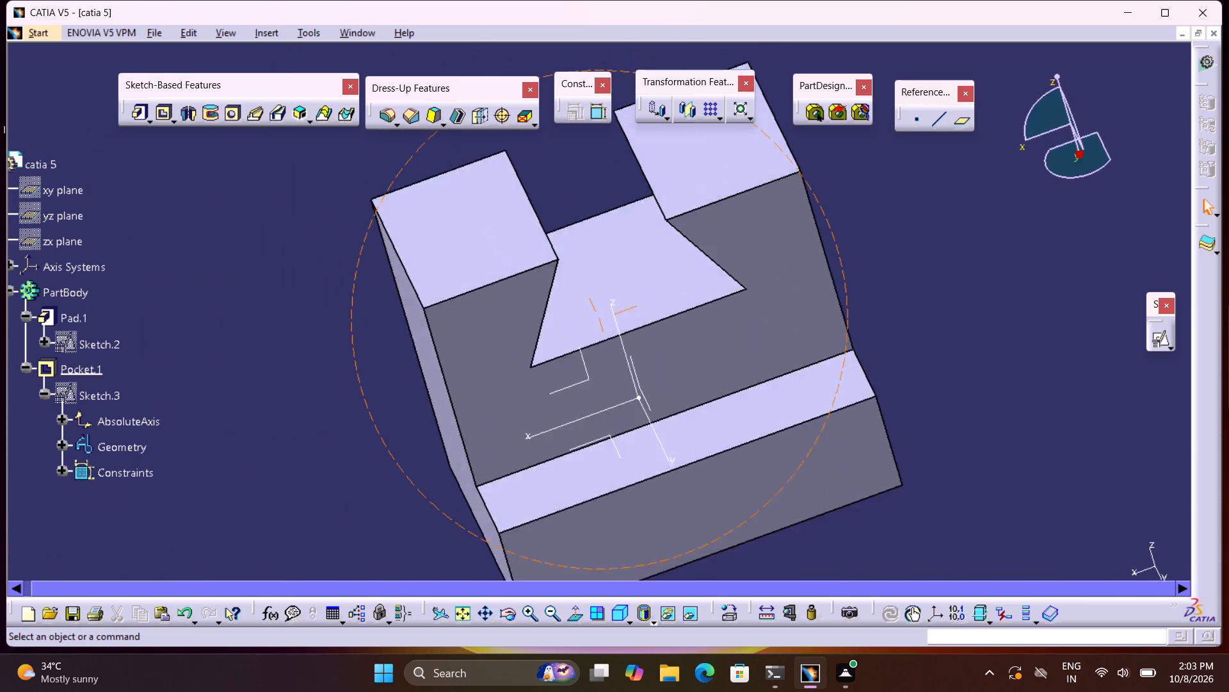
{"action": "middle_click_drag", "start_coordinate": [663, 300], "coordinate": [901, 243]}
{"action": "right_click_drag", "start_coordinate": [663, 300], "coordinate": [901, 243]}
{"action": "scroll", "coordinate": [431, 297], "scroll_direction": "down", "scroll_amount": 1}
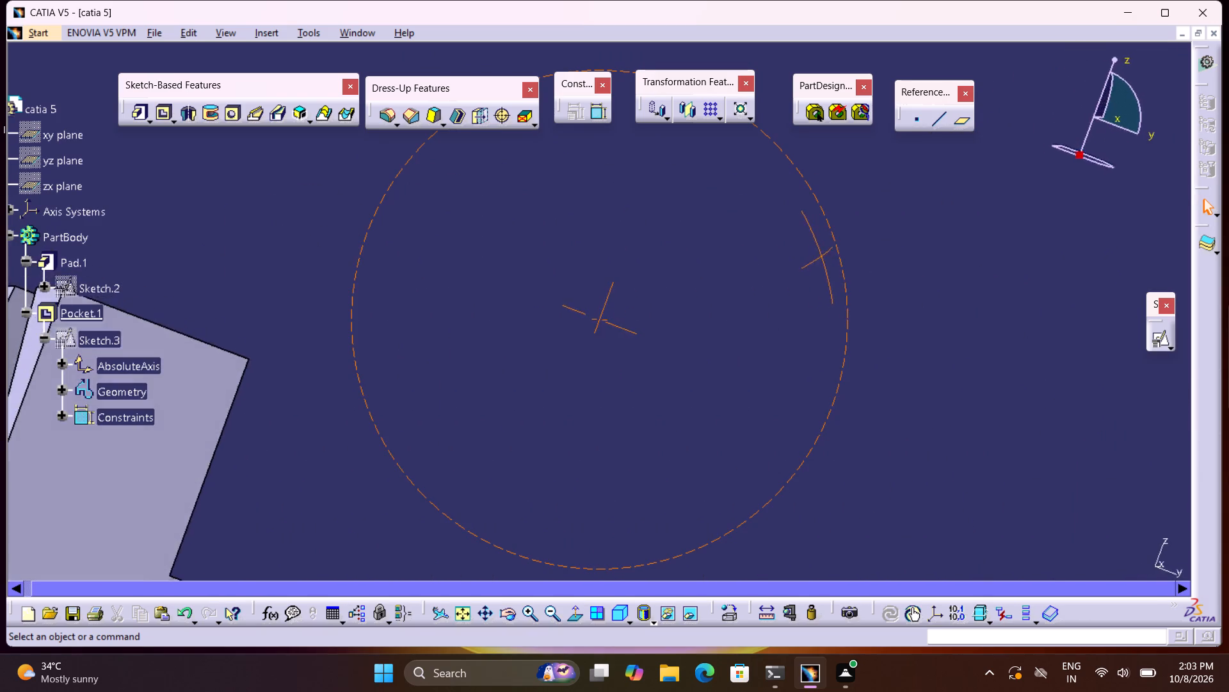
{"action": "right_click_drag", "start_coordinate": [901, 243], "coordinate": [777, 327]}
{"action": "middle_click_drag", "start_coordinate": [901, 243], "coordinate": [777, 327]}
{"action": "left_click", "coordinate": [623, 619]}
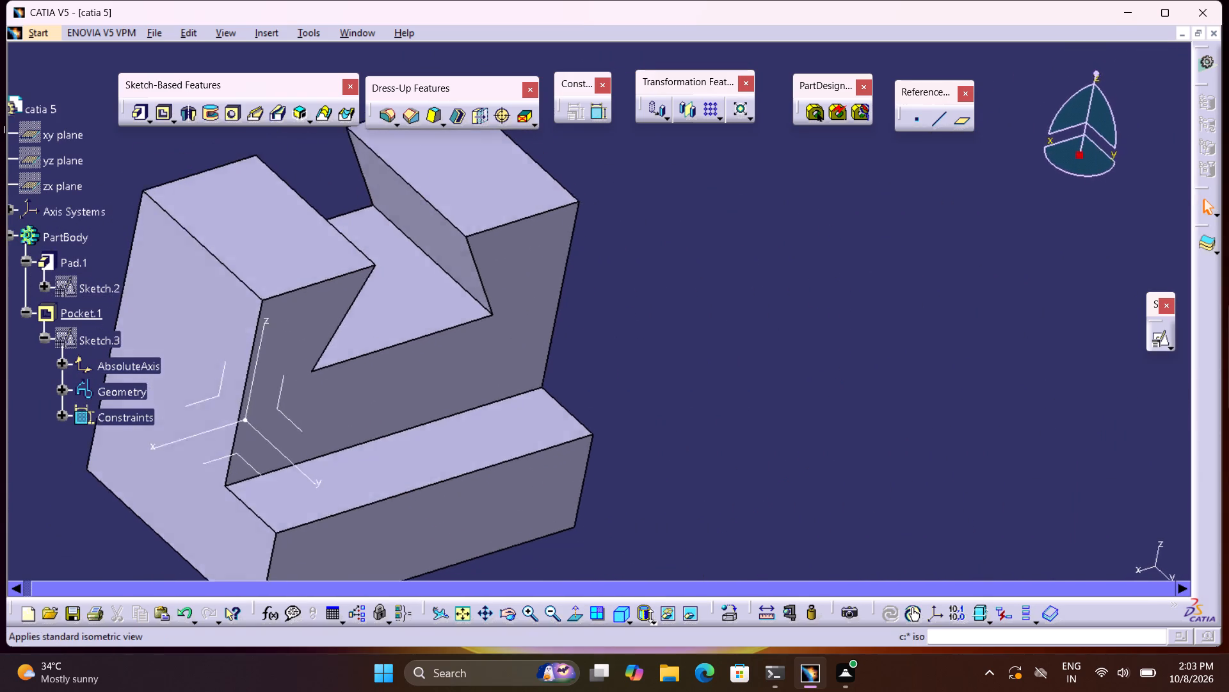
Restore the solid's standard isometric view and fit the whole part in sight.
{"action": "left_click", "coordinate": [655, 620]}
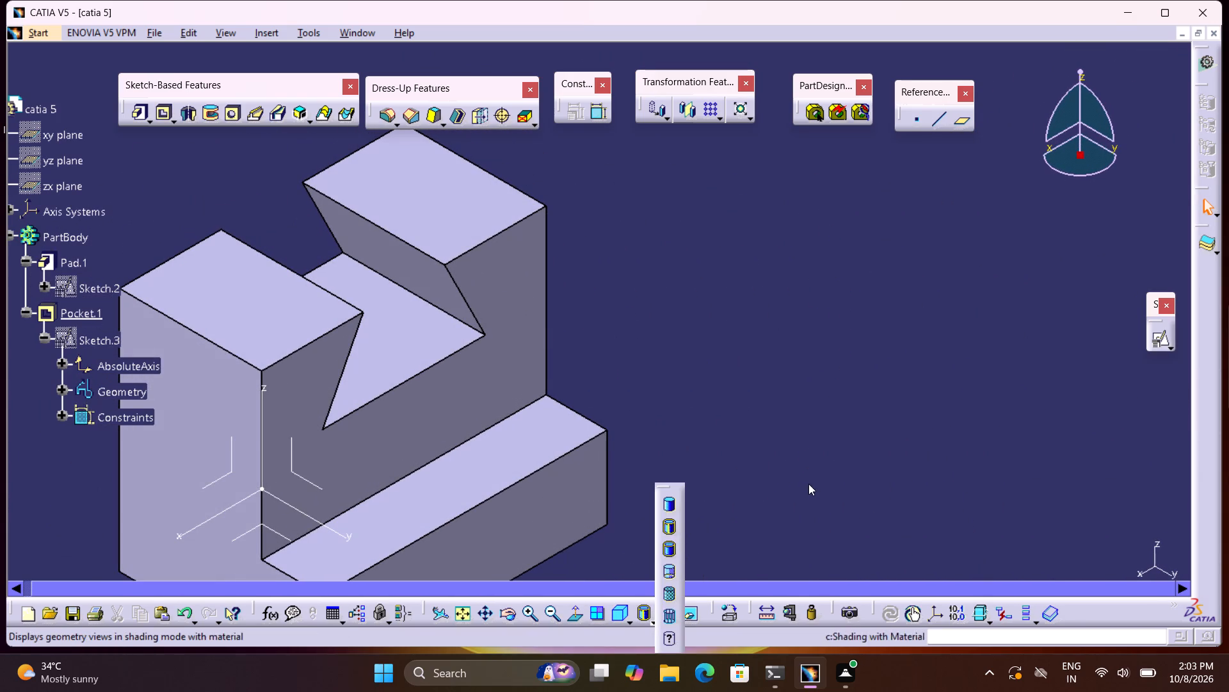
{"action": "left_click", "coordinate": [811, 484]}
{"action": "middle_click_drag", "start_coordinate": [813, 390], "coordinate": [820, 409]}
{"action": "scroll", "coordinate": [806, 359], "scroll_direction": "up", "scroll_amount": 1}
{"action": "right_click_drag", "start_coordinate": [806, 331], "coordinate": [814, 357]}
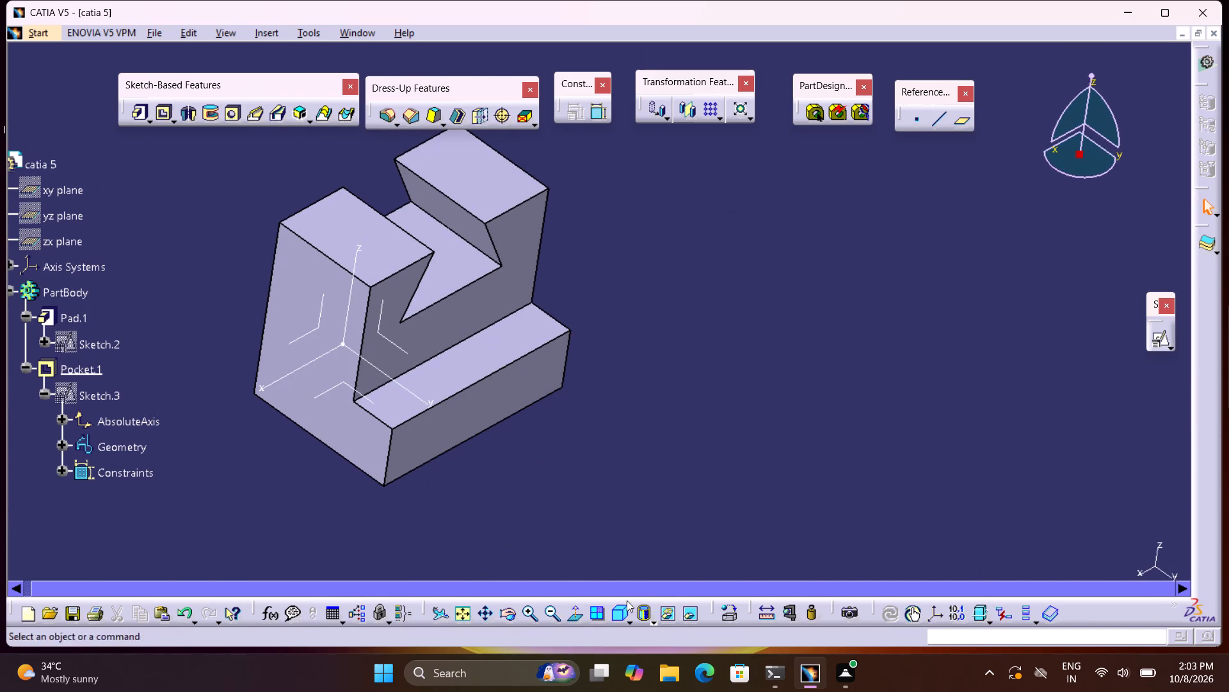
{"action": "left_click", "coordinate": [618, 622]}
{"action": "left_click", "coordinate": [579, 622]}
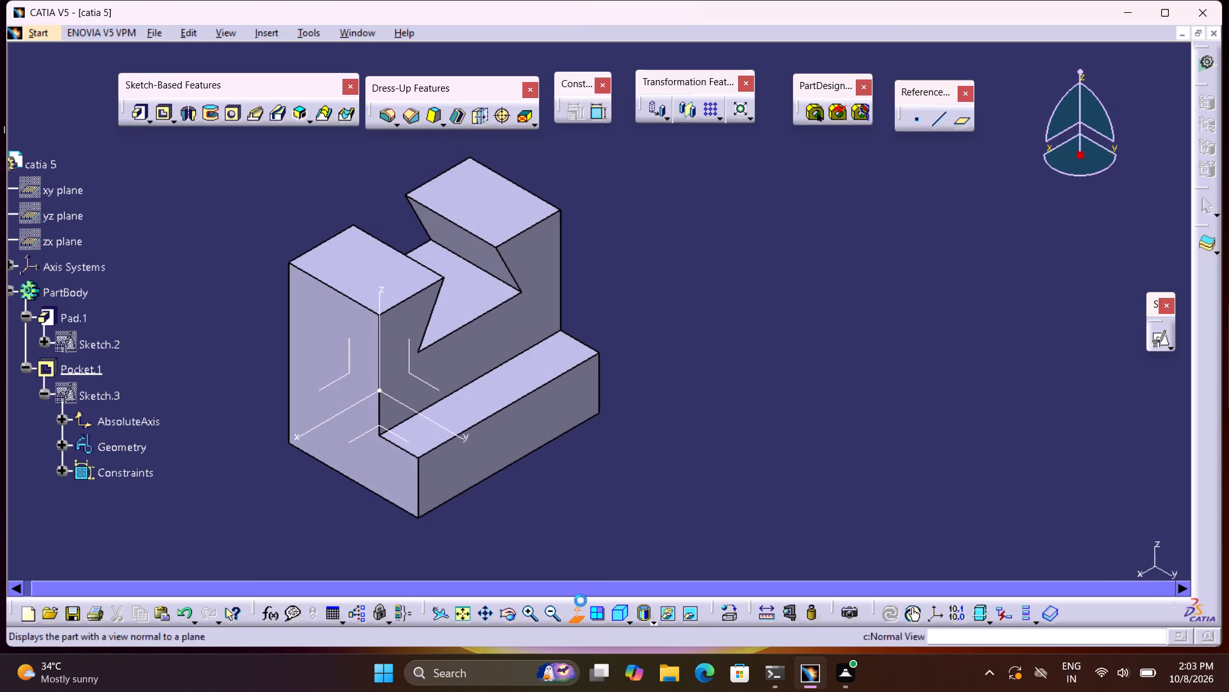
{"action": "left_click", "coordinate": [609, 495]}
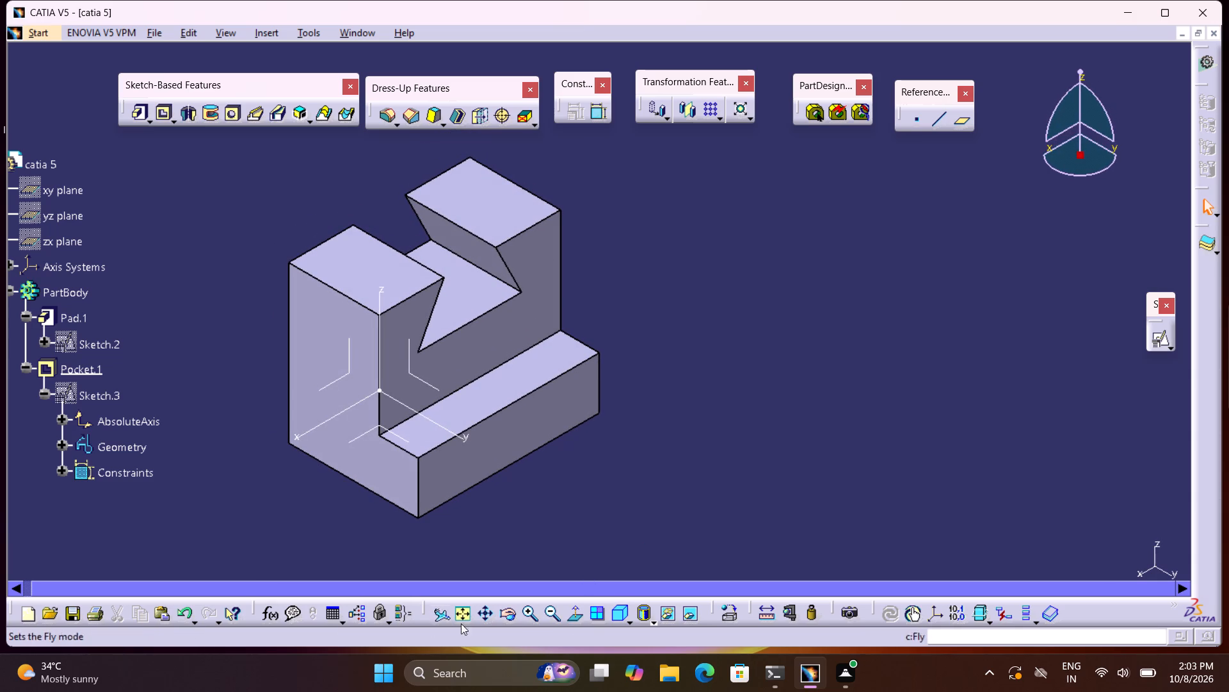
{"action": "left_click", "coordinate": [470, 624]}
{"action": "middle_click_drag", "start_coordinate": [812, 473], "coordinate": [806, 474]}
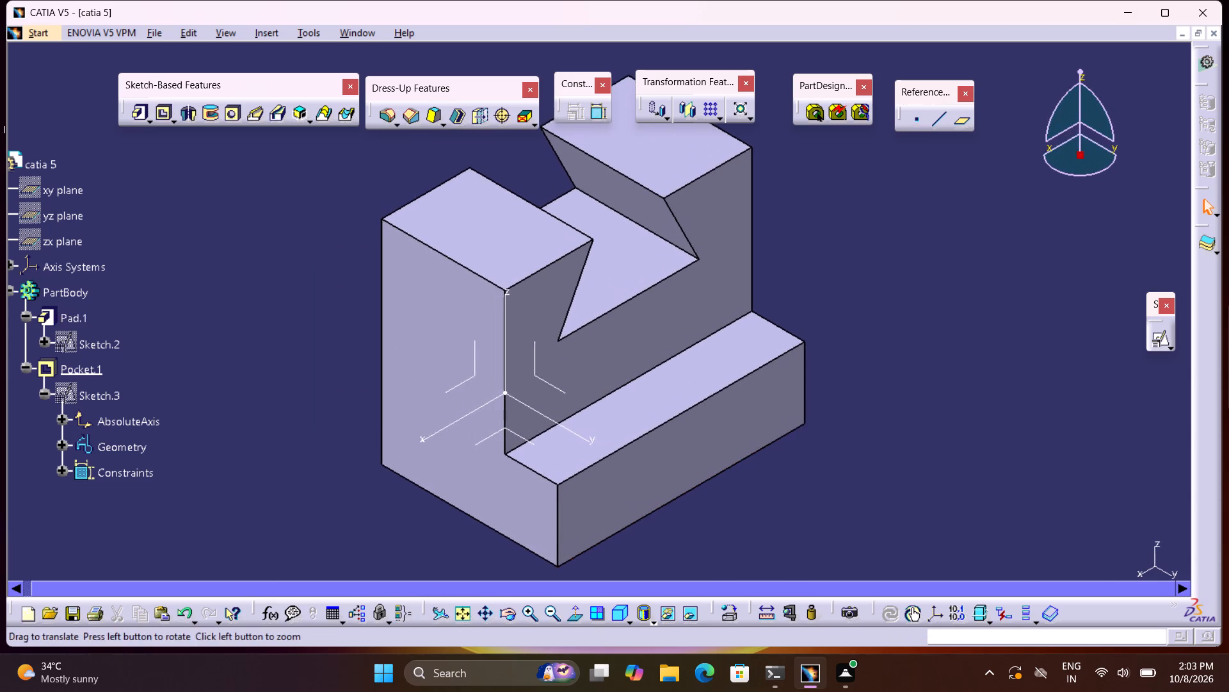
{"action": "middle_click_drag", "start_coordinate": [806, 474], "coordinate": [781, 472]}
{"action": "scroll", "coordinate": [778, 474], "scroll_direction": "up", "scroll_amount": 1}
Compare the solid's display in Shading with Edges and plain Shading, finishing in plain Shading.
{"action": "left_click", "coordinate": [658, 622]}
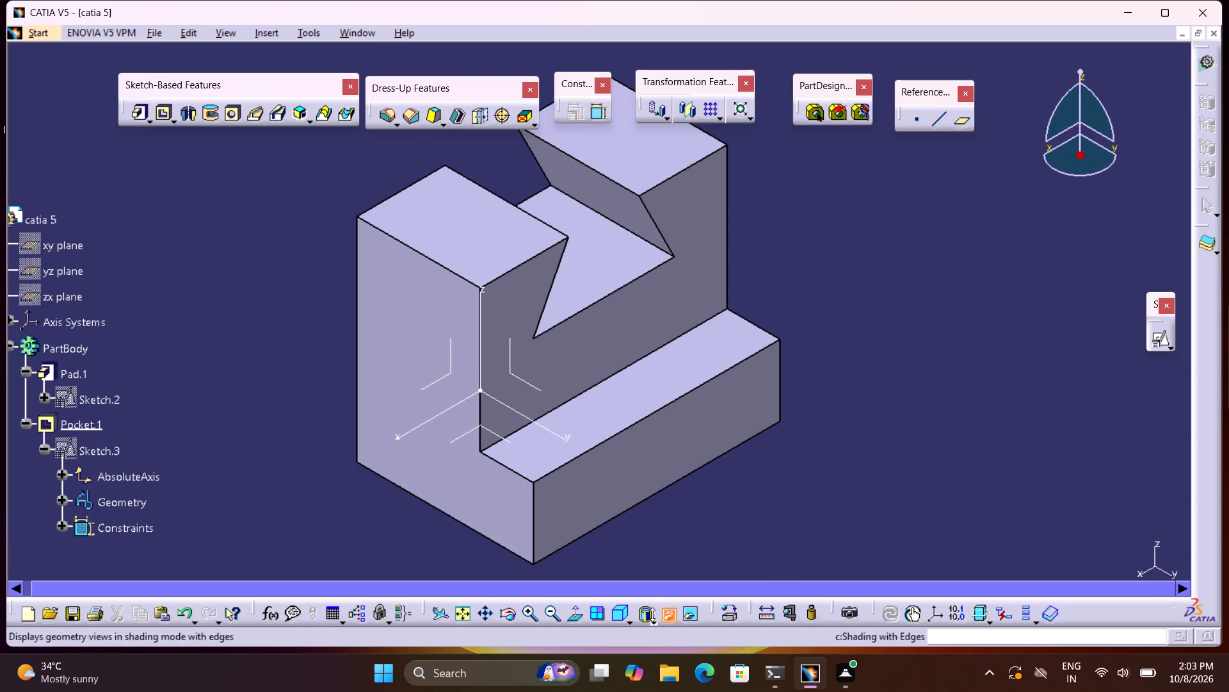
{"action": "left_click", "coordinate": [648, 623]}
{"action": "left_click", "coordinate": [671, 508]}
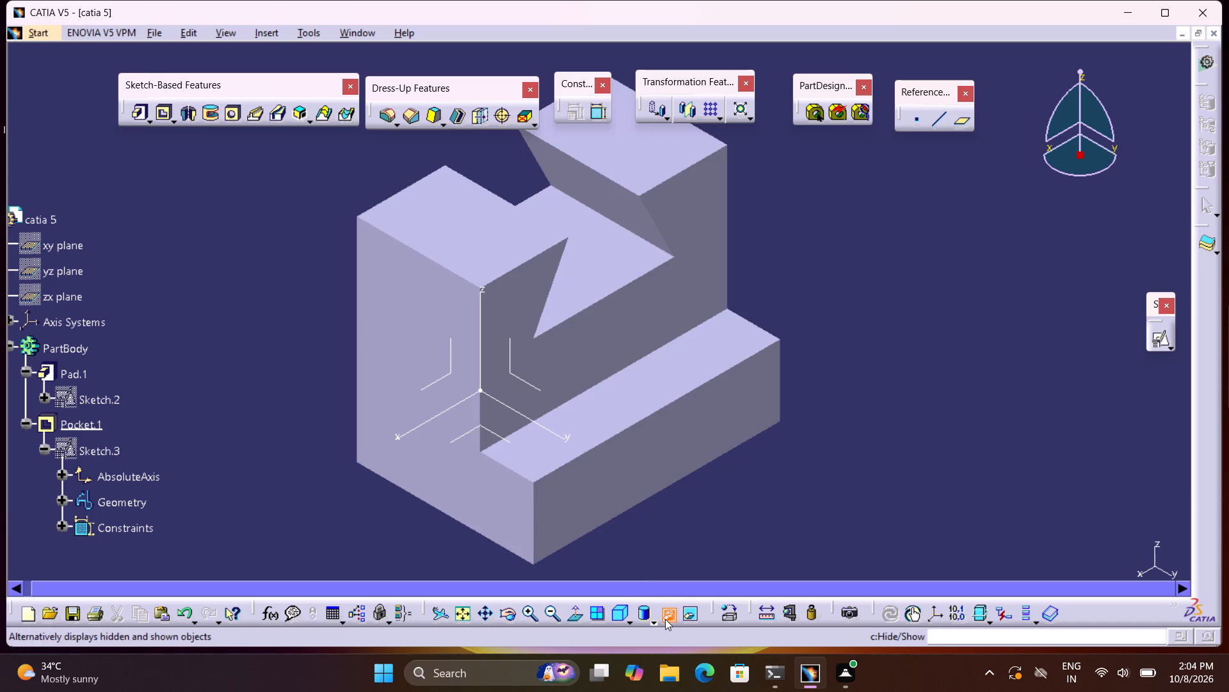
{"action": "left_click", "coordinate": [667, 619]}
{"action": "left_click", "coordinate": [655, 625]}
{"action": "left_click", "coordinate": [671, 531]}
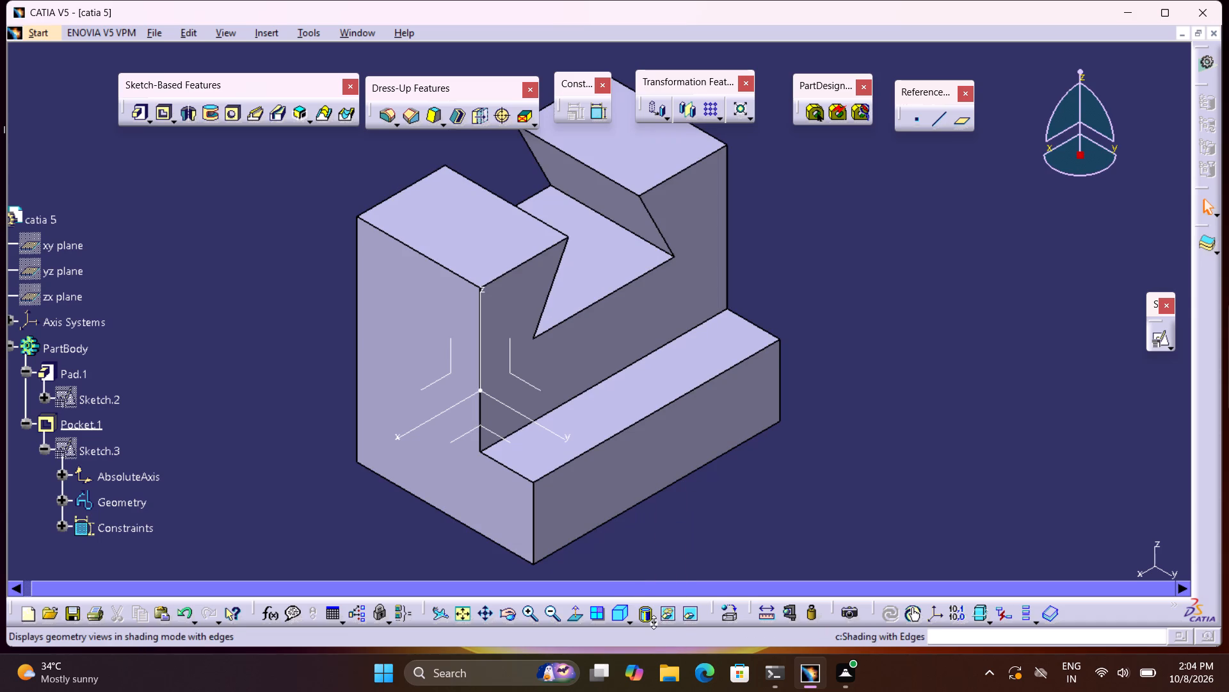
{"action": "left_click", "coordinate": [654, 622]}
{"action": "left_click", "coordinate": [666, 513]}
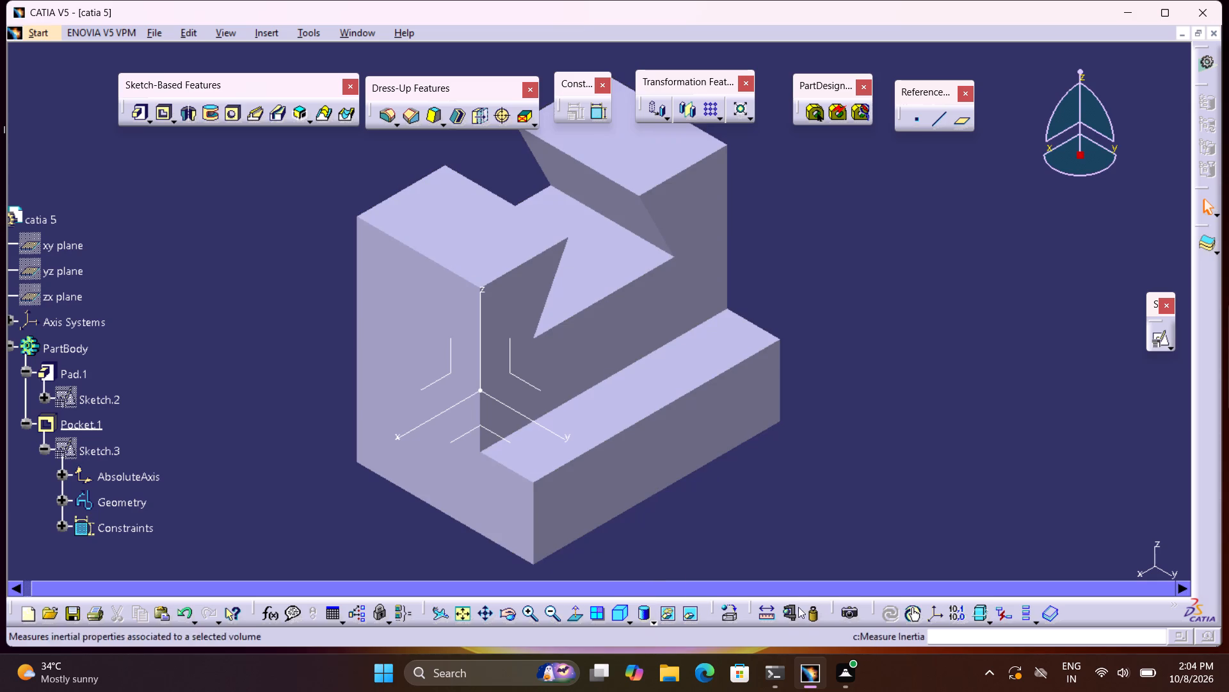
Measure the distance between the upper block's front top edge and the lower step's outer bottom edge without keeping the measure.
{"action": "left_click", "coordinate": [769, 613]}
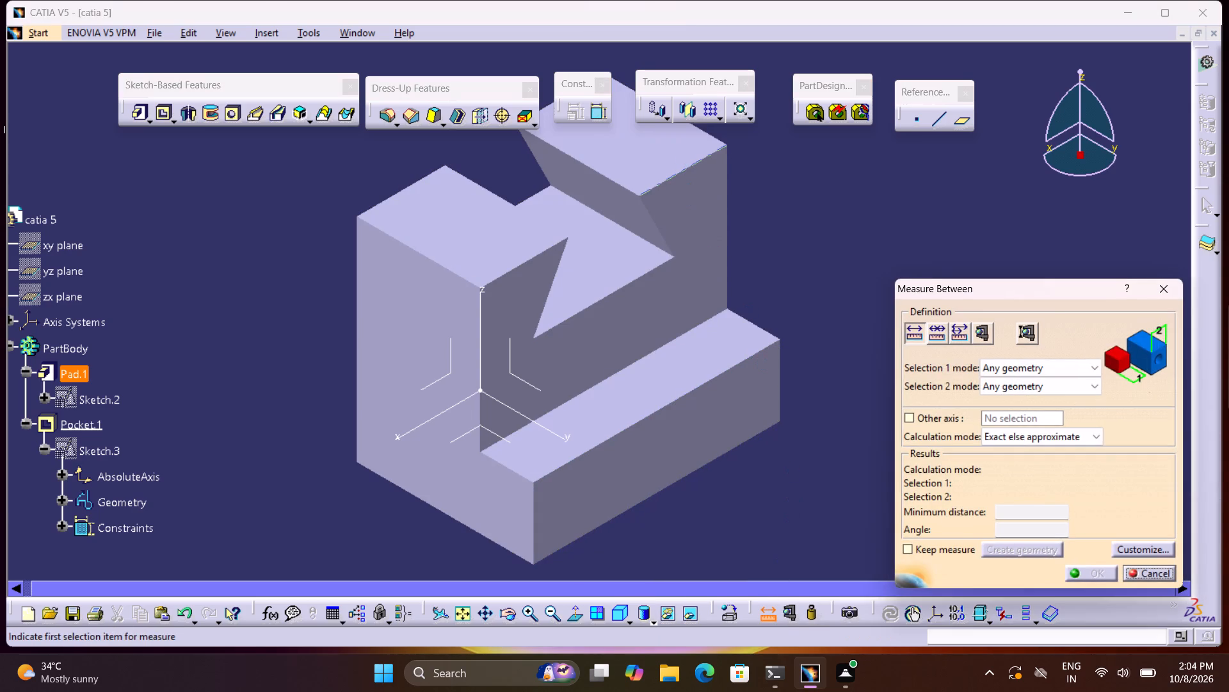
{"action": "left_click", "coordinate": [682, 171]}
{"action": "left_click", "coordinate": [760, 433]}
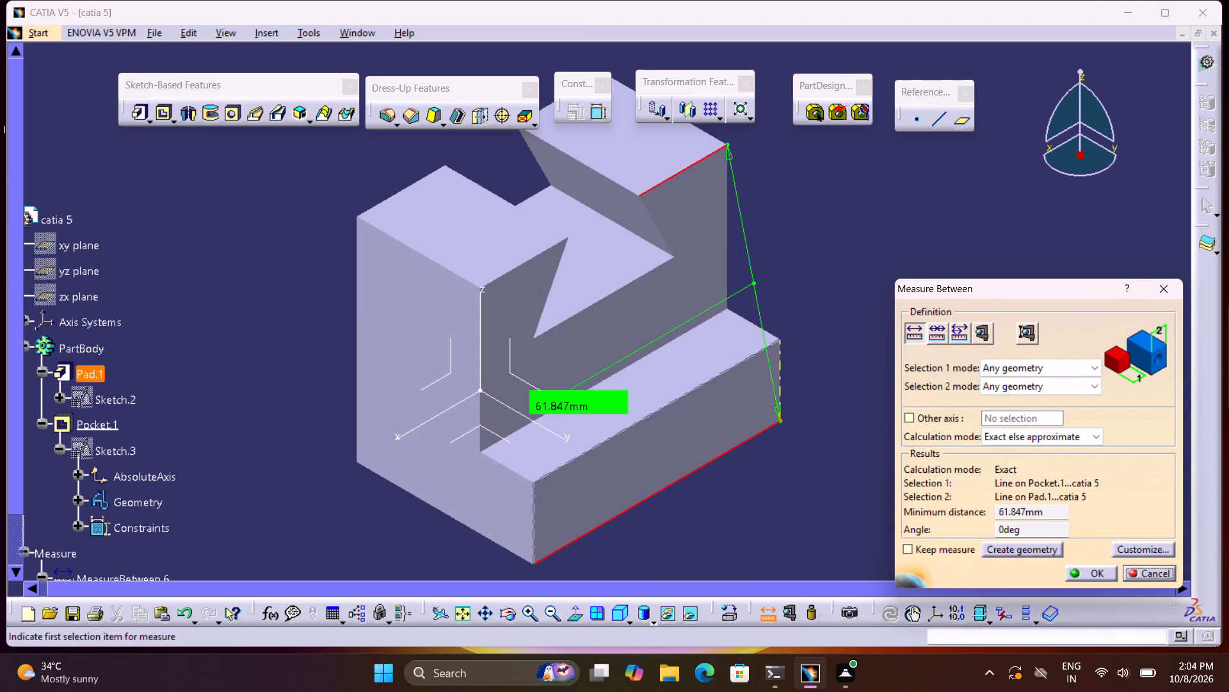
{"action": "left_click", "coordinate": [1133, 568]}
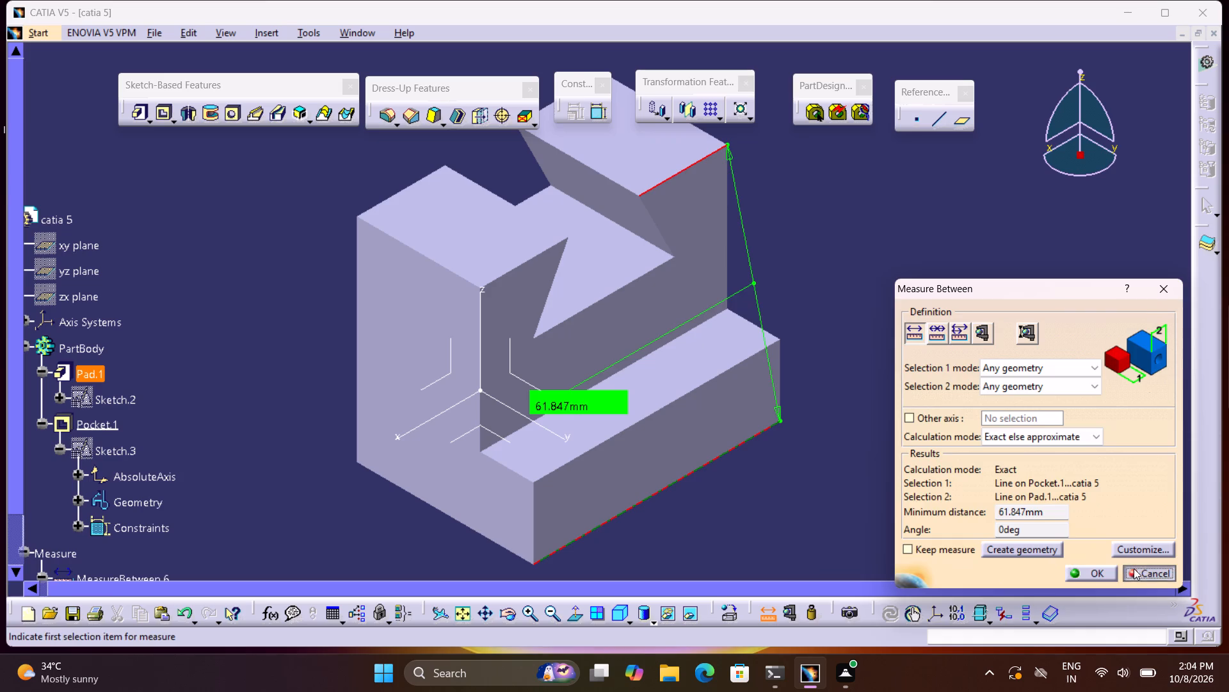
Compare Shading with Edges without Smooth Edges, Shading with Edges and Hidden Edges, and Shading with Material, finishing in Shading with Edges.
{"action": "left_click", "coordinate": [655, 621]}
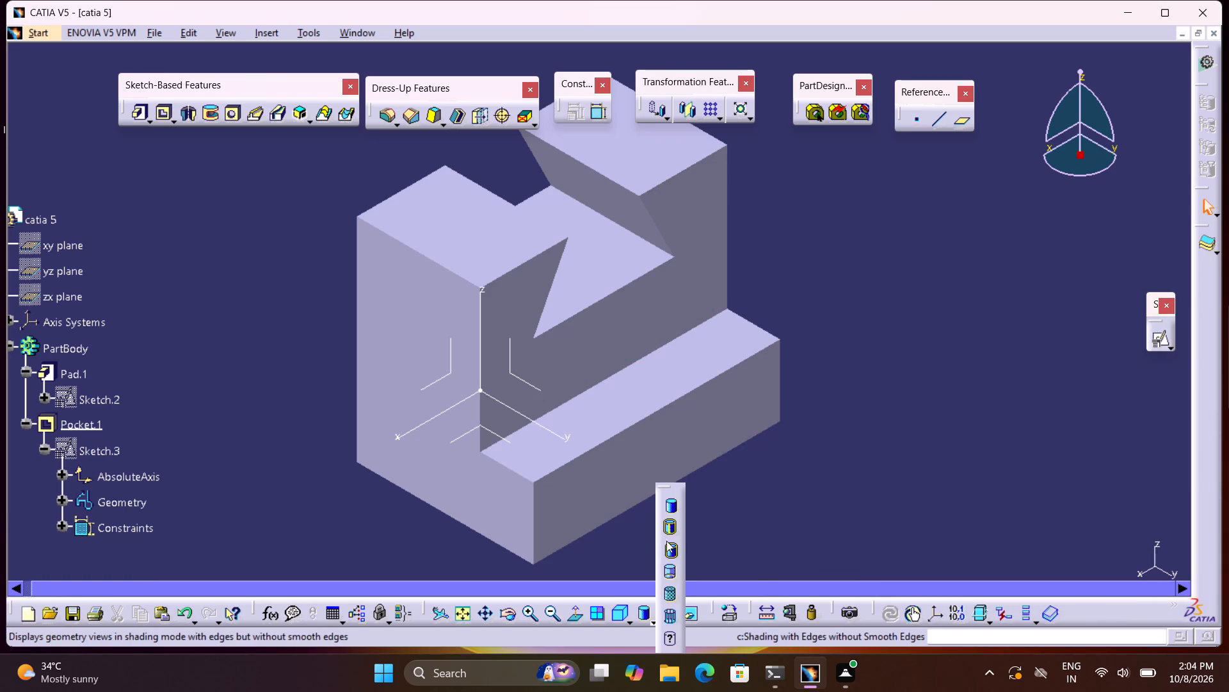
{"action": "left_click", "coordinate": [672, 550]}
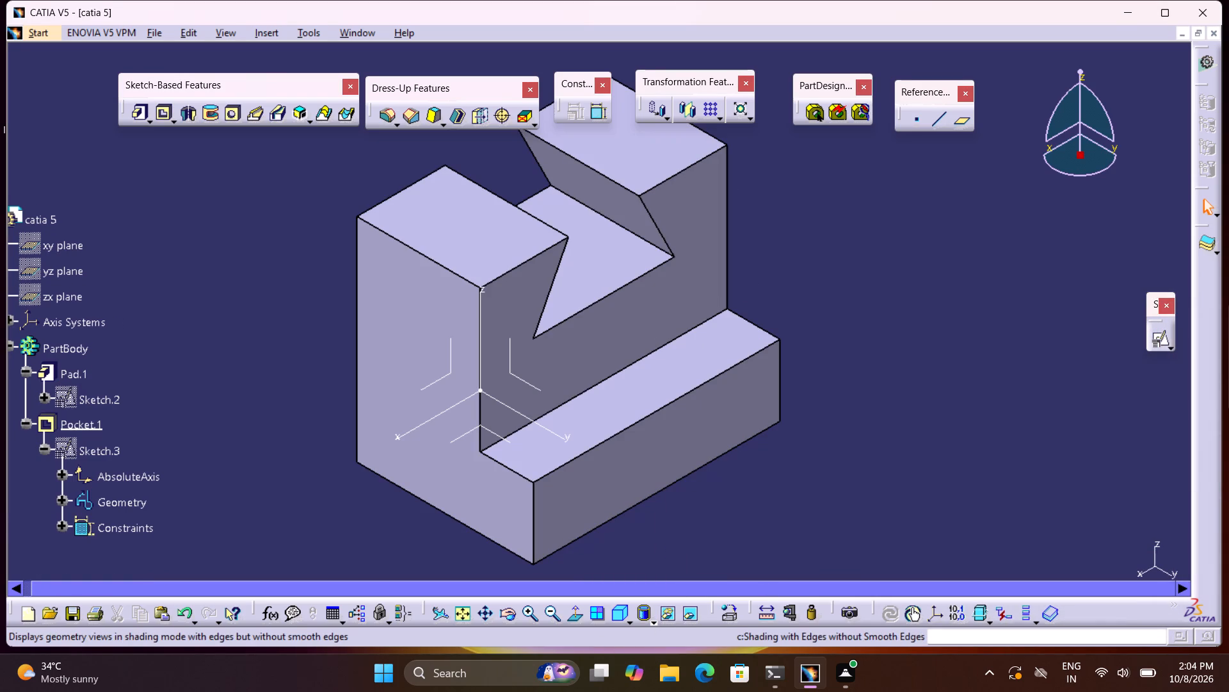
{"action": "left_click", "coordinate": [654, 623]}
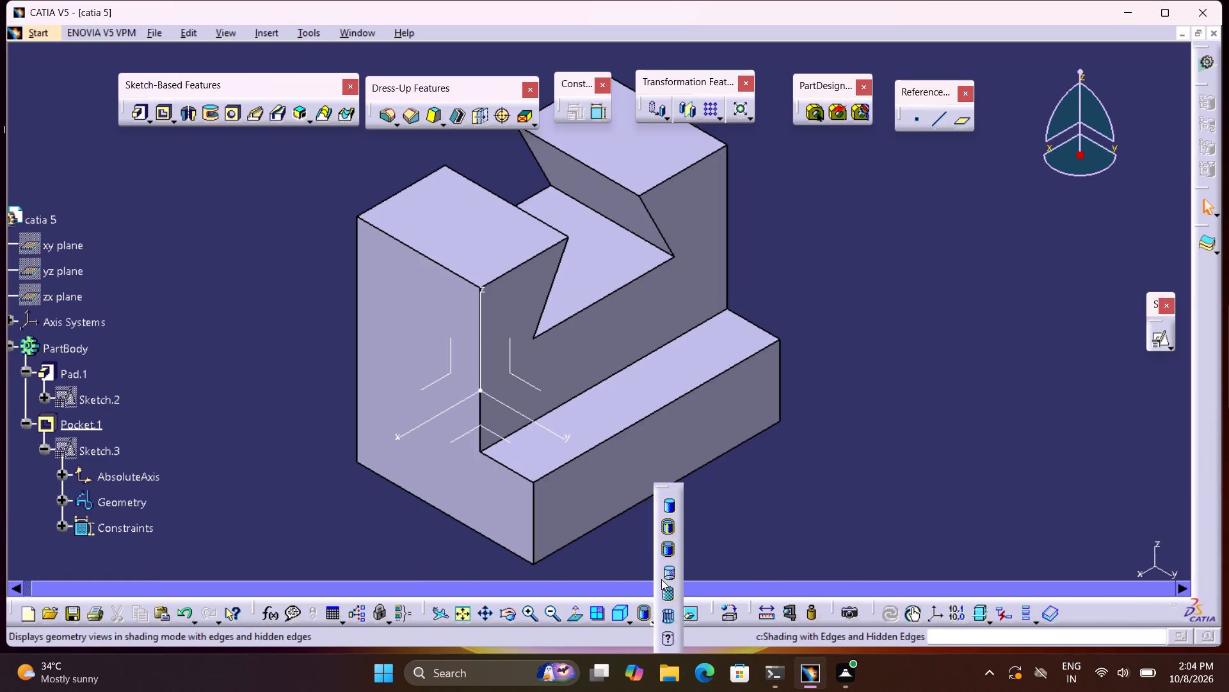
{"action": "left_click", "coordinate": [663, 578]}
{"action": "left_click", "coordinate": [657, 619]}
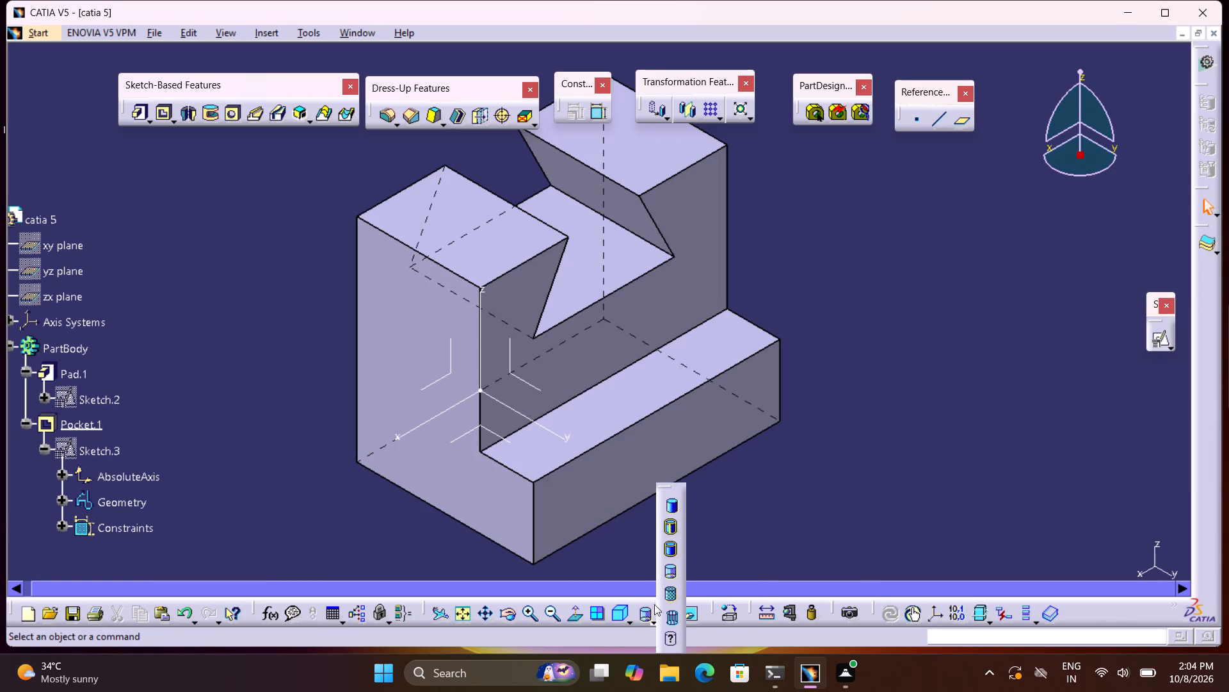
{"action": "left_click", "coordinate": [666, 598]}
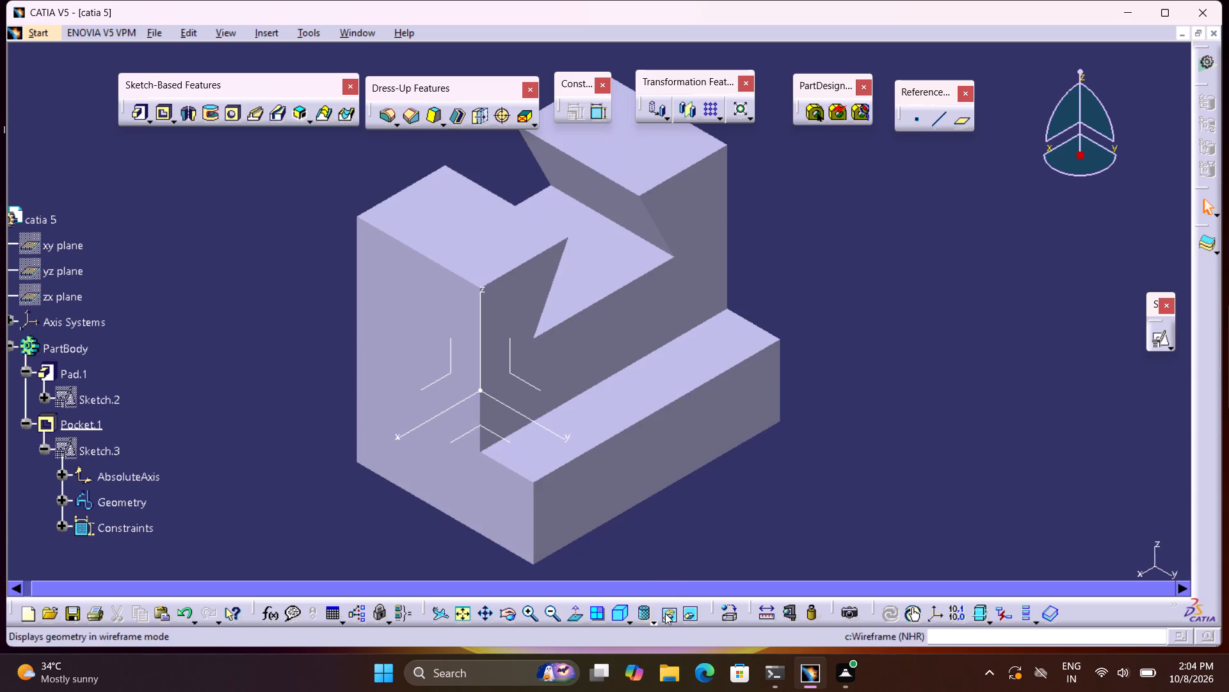
{"action": "left_click", "coordinate": [652, 625]}
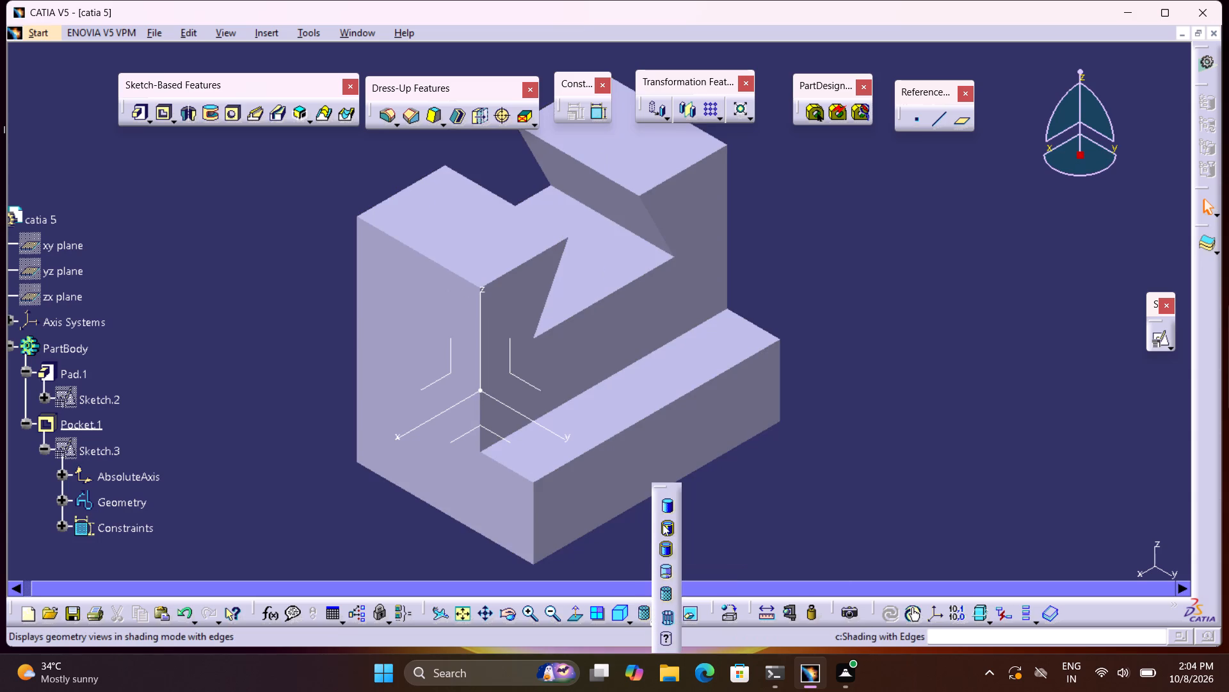
{"action": "left_click", "coordinate": [663, 524]}
Examine the dovetail slot and lower step from the front at an angle, and restore the standard isometric view.
{"action": "middle_click_drag", "start_coordinate": [721, 503], "coordinate": [716, 497]}
{"action": "right_click", "coordinate": [716, 497]}
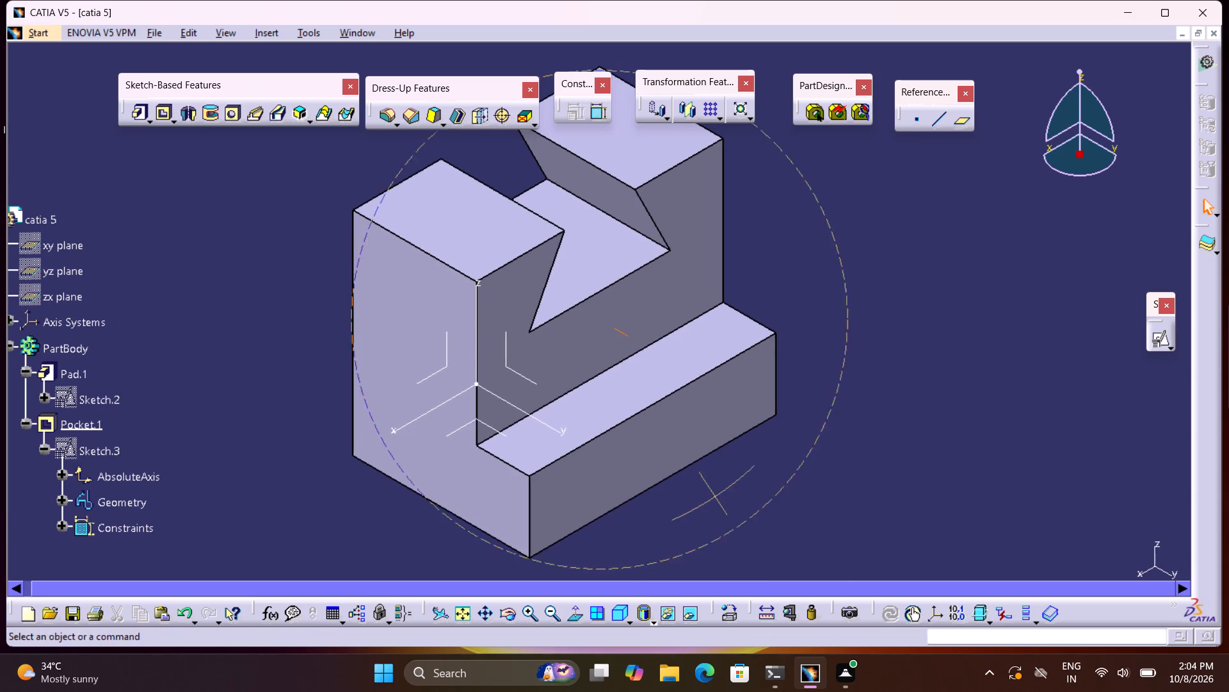
{"action": "middle_click_drag", "start_coordinate": [716, 497], "coordinate": [518, 440]}
{"action": "right_click_drag", "start_coordinate": [631, 508], "coordinate": [518, 440]}
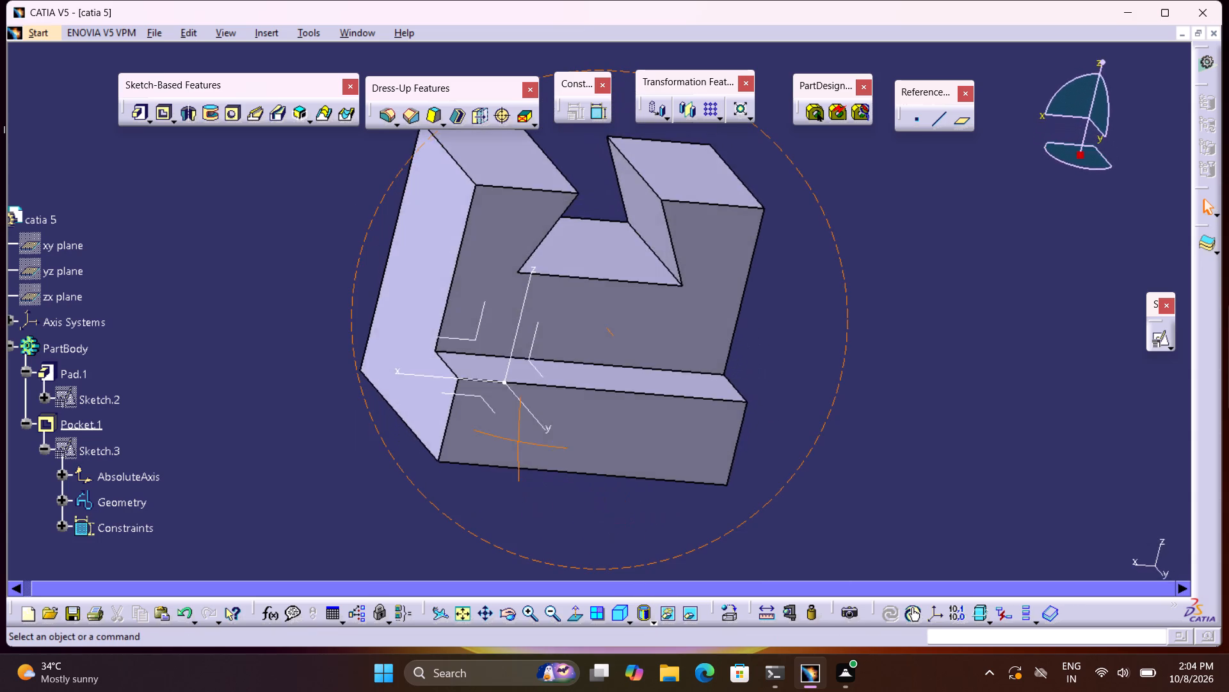
{"action": "right_click_drag", "start_coordinate": [518, 440], "coordinate": [486, 479]}
{"action": "middle_click_drag", "start_coordinate": [518, 440], "coordinate": [486, 480]}
{"action": "scroll", "coordinate": [486, 479], "scroll_direction": "up", "scroll_amount": 1}
{"action": "double_click", "coordinate": [864, 489]}
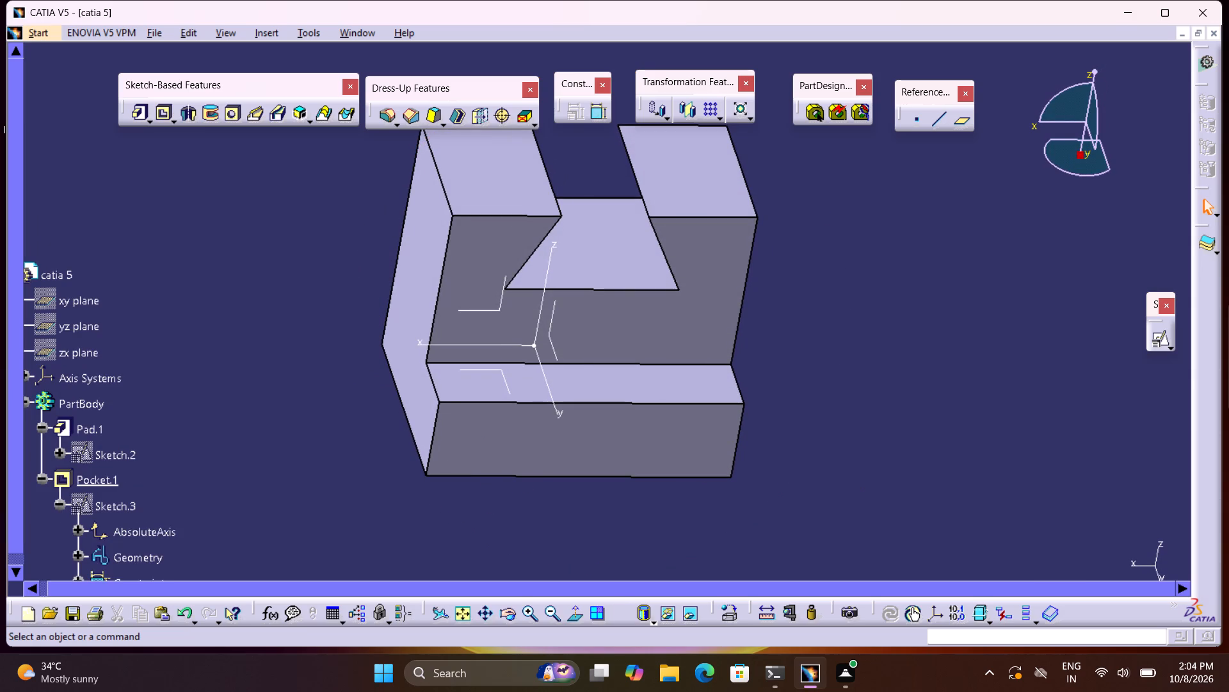
{"action": "left_click", "coordinate": [622, 613]}
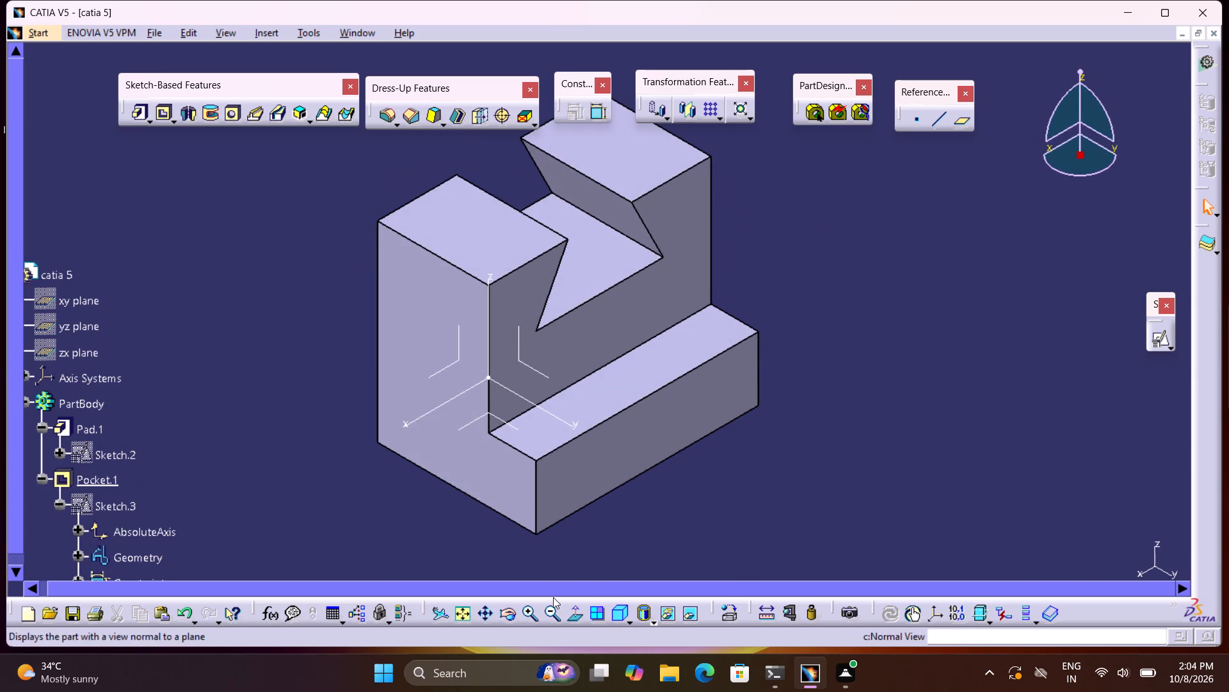
Enlarge the solid in increments to inspect the dovetail slot and lower step up close.
{"action": "triple_click", "coordinate": [534, 619]}
{"action": "triple_click", "coordinate": [534, 619]}
{"action": "triple_click", "coordinate": [534, 620]}
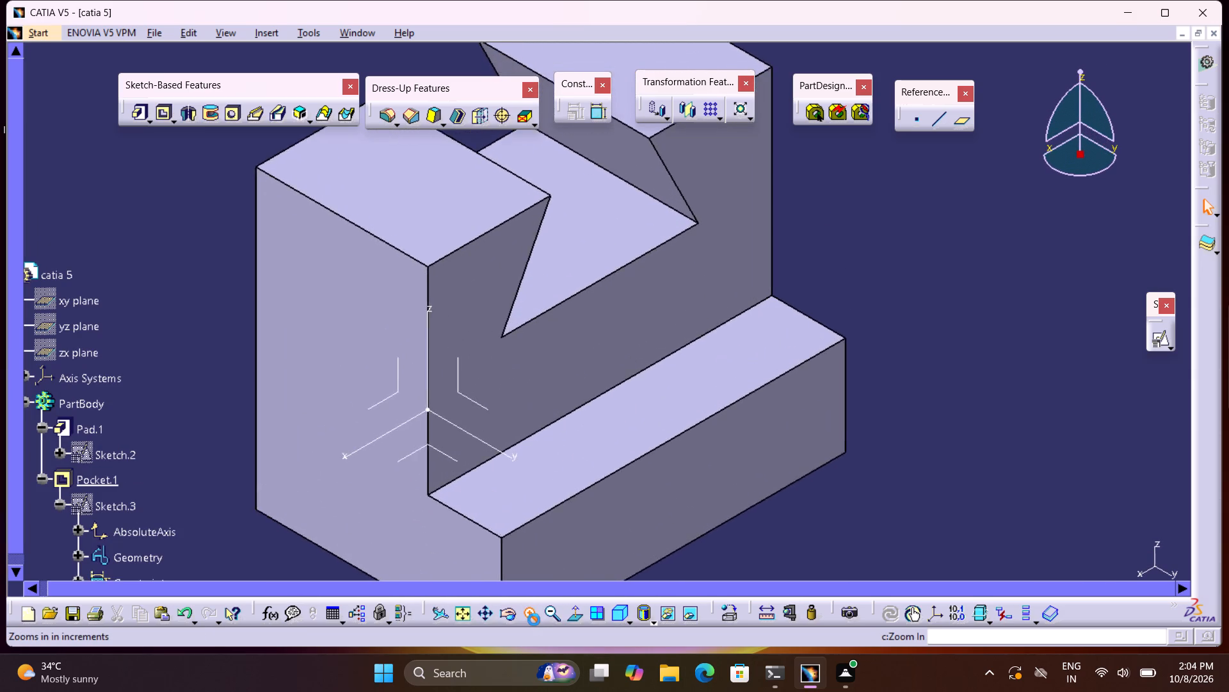
{"action": "triple_click", "coordinate": [534, 620]}
{"action": "triple_click", "coordinate": [534, 620]}
{"action": "left_click", "coordinate": [533, 620]}
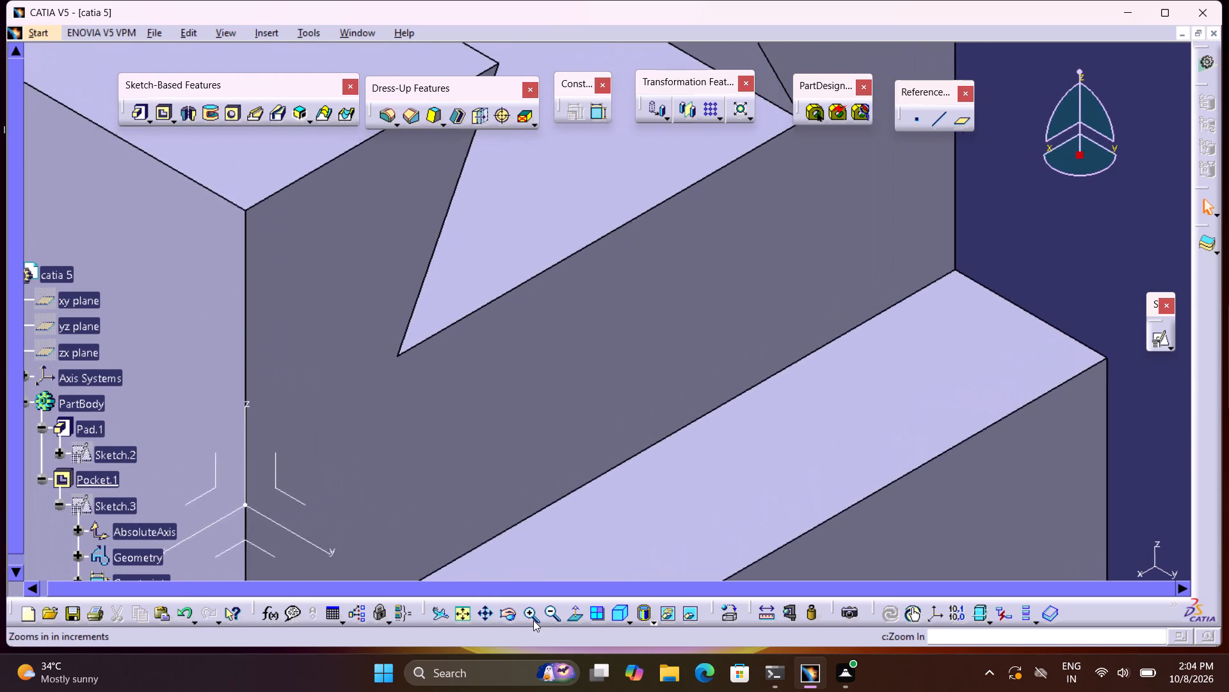
{"action": "left_click", "coordinate": [533, 620]}
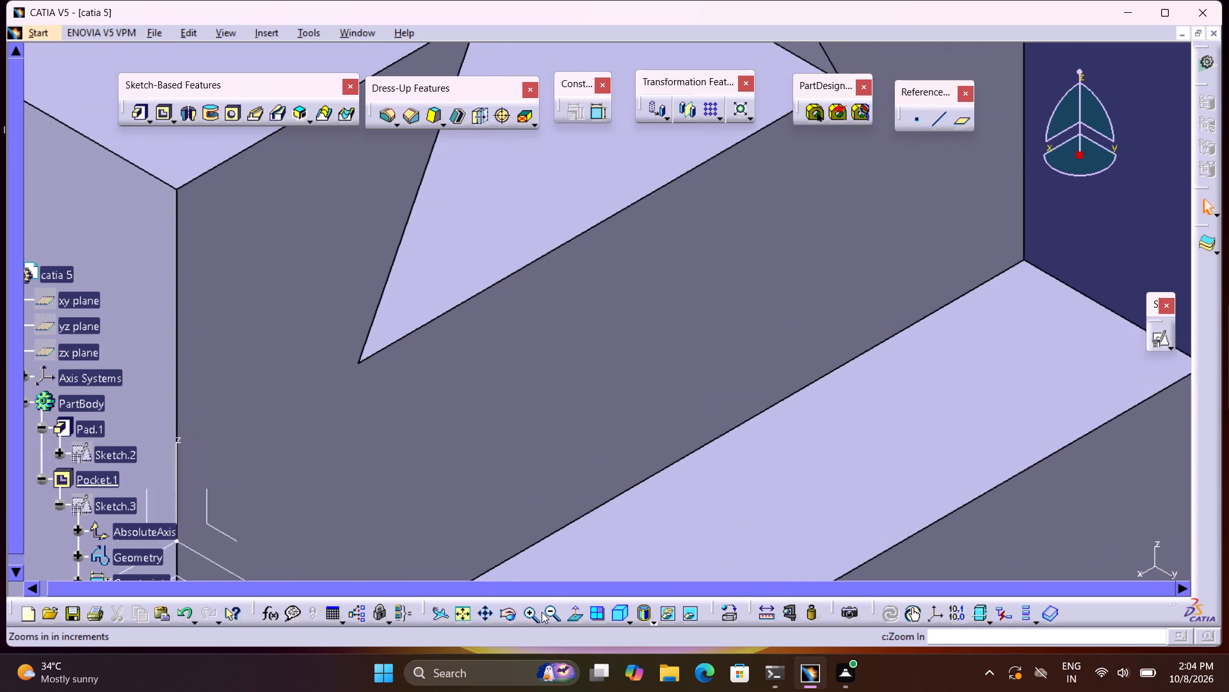
Zoom out in increments until the whole solid shrinks to a speck at the axis system's origin.
{"action": "left_click", "coordinate": [552, 612]}
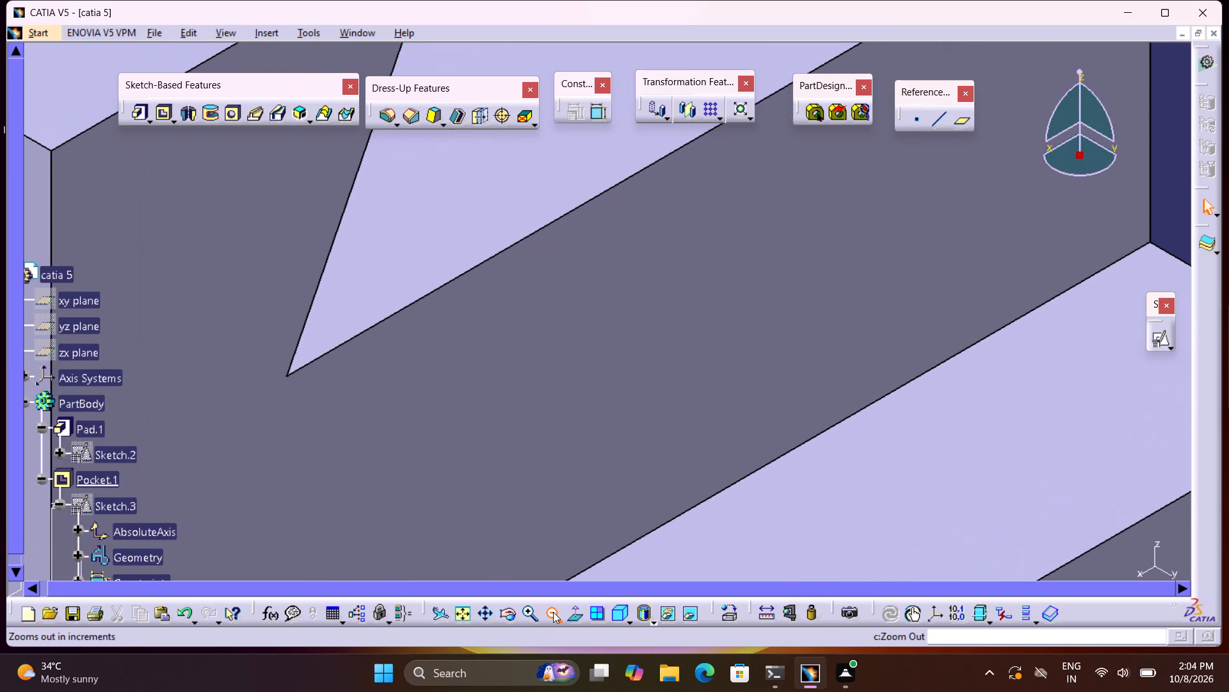
{"action": "right_click", "coordinate": [553, 613]}
{"action": "right_click", "coordinate": [553, 613]}
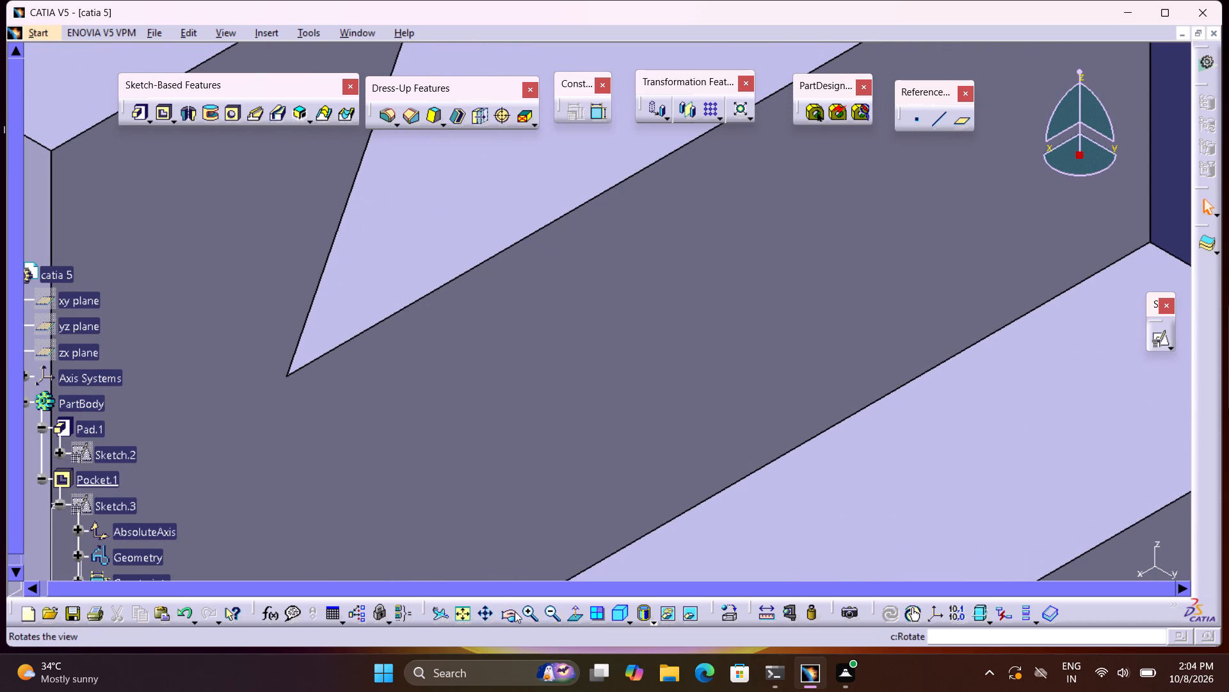
{"action": "left_click", "coordinate": [554, 610]}
{"action": "scroll", "coordinate": [555, 611], "scroll_direction": "up", "scroll_amount": 2}
{"action": "scroll", "coordinate": [555, 611], "scroll_direction": "down", "scroll_amount": 3}
{"action": "scroll", "coordinate": [555, 611], "scroll_direction": "up", "scroll_amount": 3}
{"action": "scroll", "coordinate": [555, 611], "scroll_direction": "down", "scroll_amount": 2}
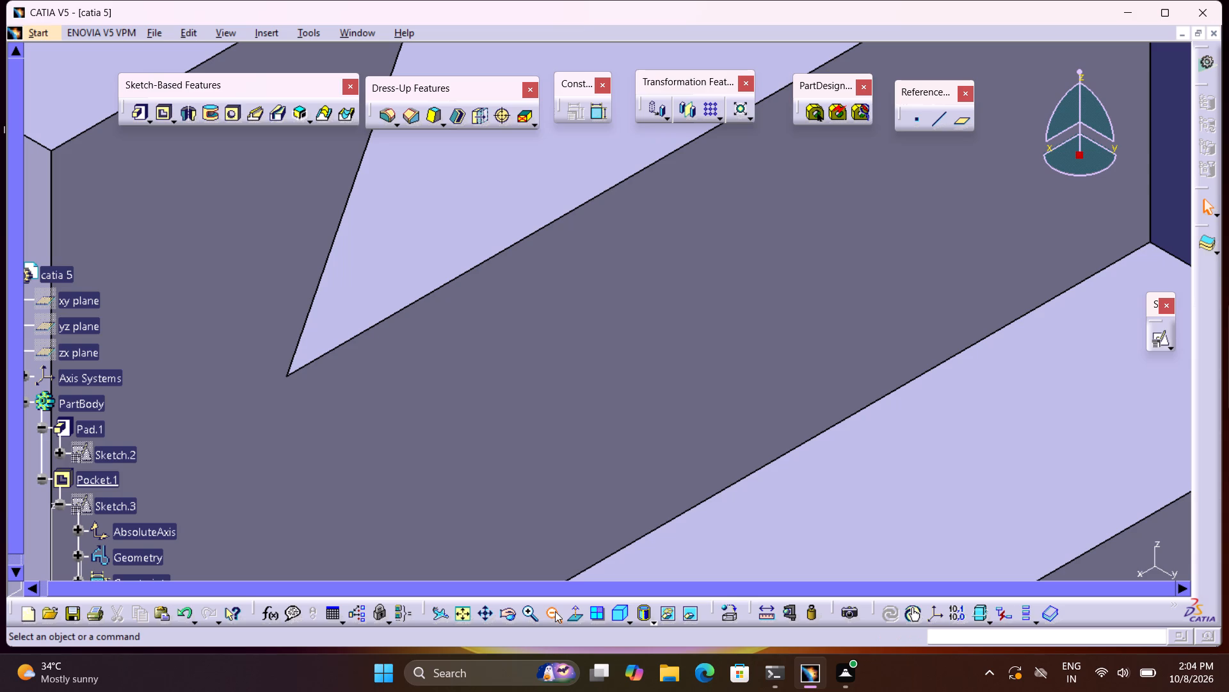
{"action": "scroll", "coordinate": [555, 611], "scroll_direction": "down", "scroll_amount": 3}
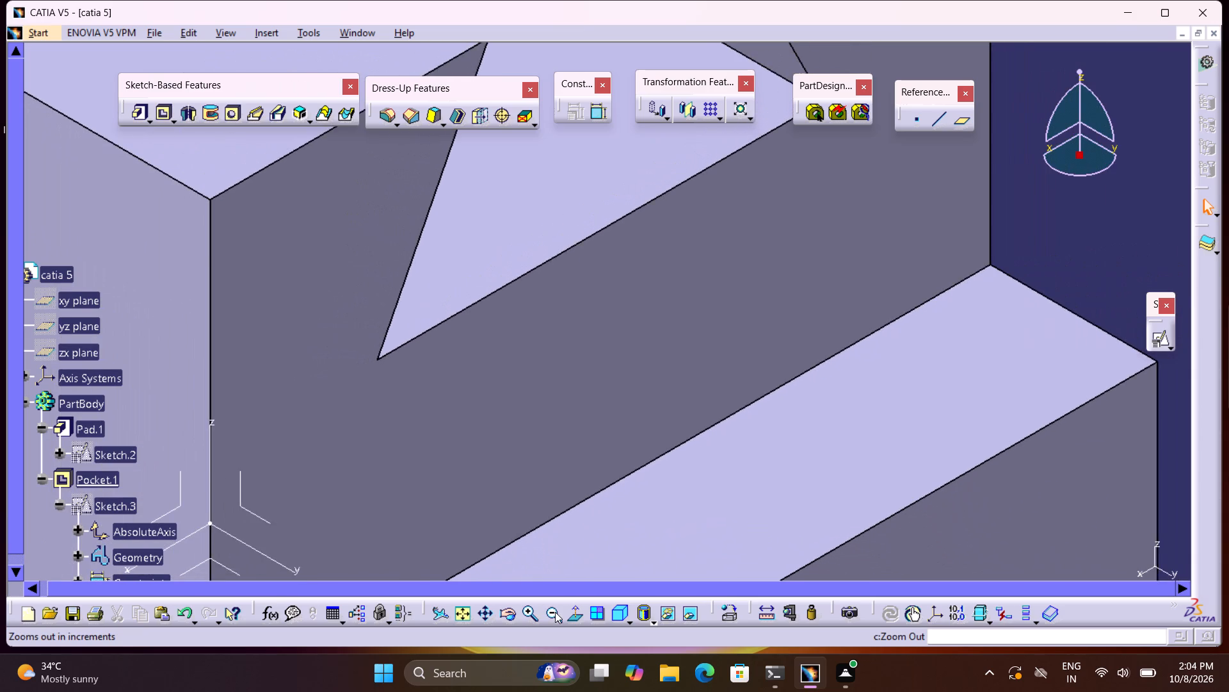
{"action": "left_click", "coordinate": [555, 612]}
{"action": "left_click", "coordinate": [555, 613]}
{"action": "left_click", "coordinate": [555, 613]}
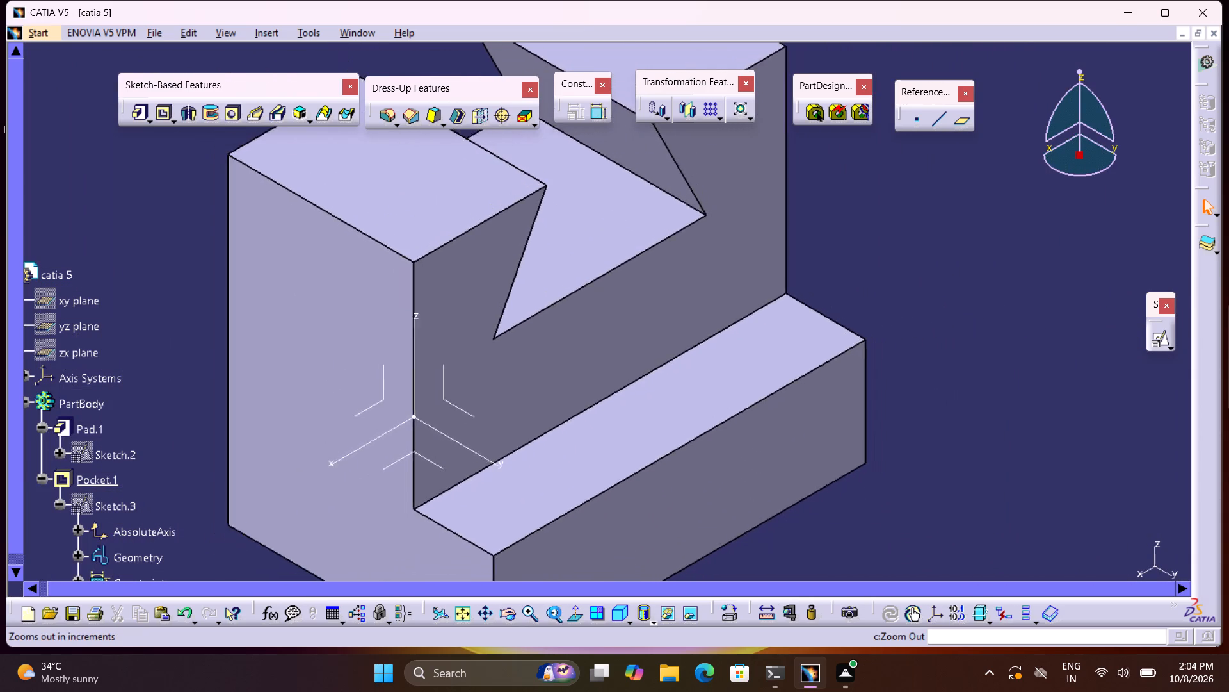
{"action": "left_click", "coordinate": [555, 613]}
{"action": "left_click", "coordinate": [555, 613]}
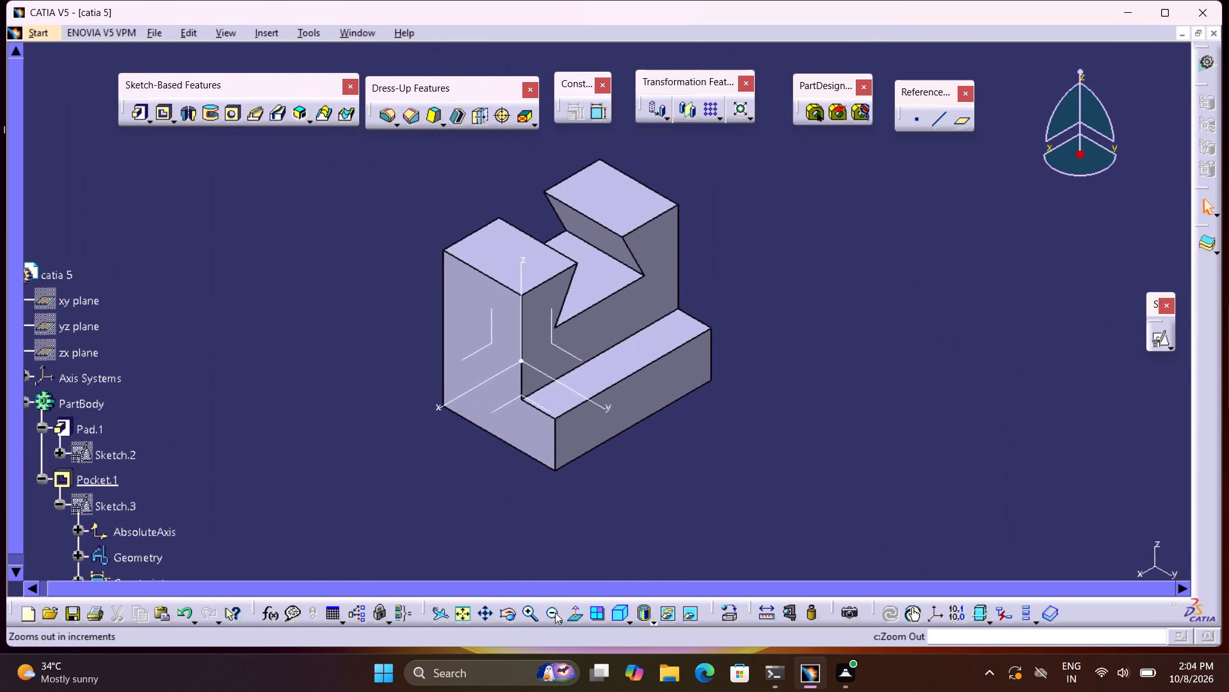
{"action": "left_click", "coordinate": [555, 613]}
{"action": "left_click", "coordinate": [555, 613]}
{"action": "left_click", "coordinate": [555, 613]}
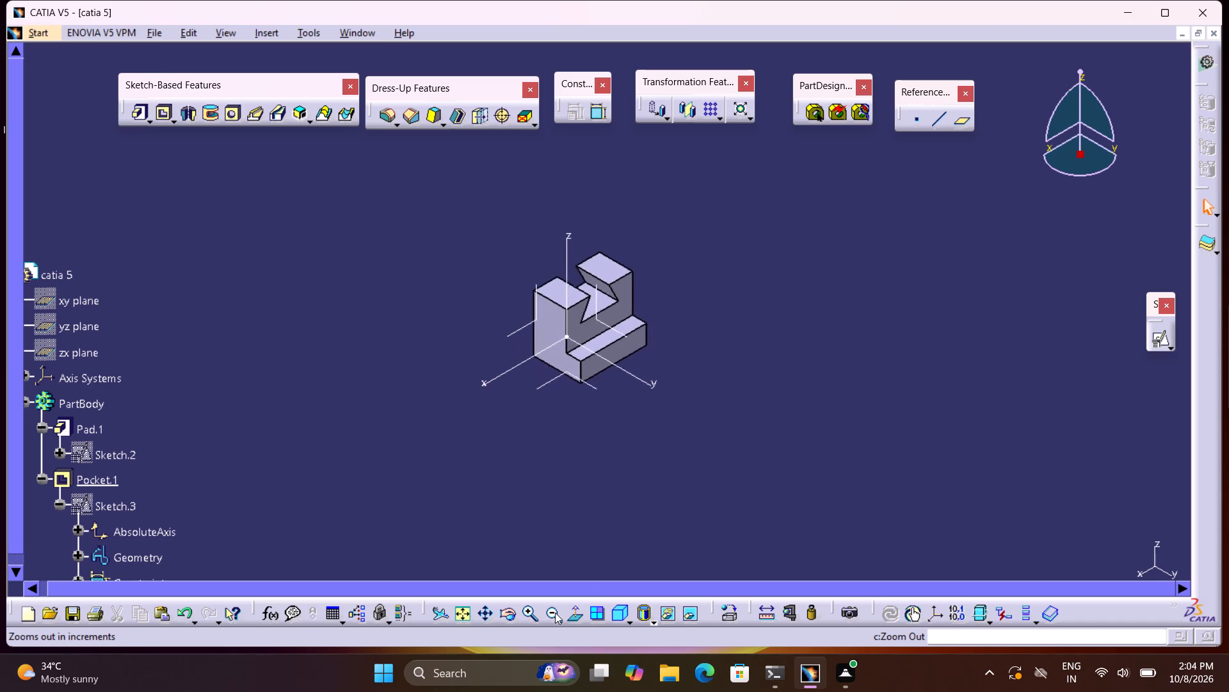
{"action": "left_click", "coordinate": [555, 613]}
{"action": "left_click", "coordinate": [555, 613]}
{"action": "left_click", "coordinate": [555, 613]}
{"action": "left_click", "coordinate": [555, 613]}
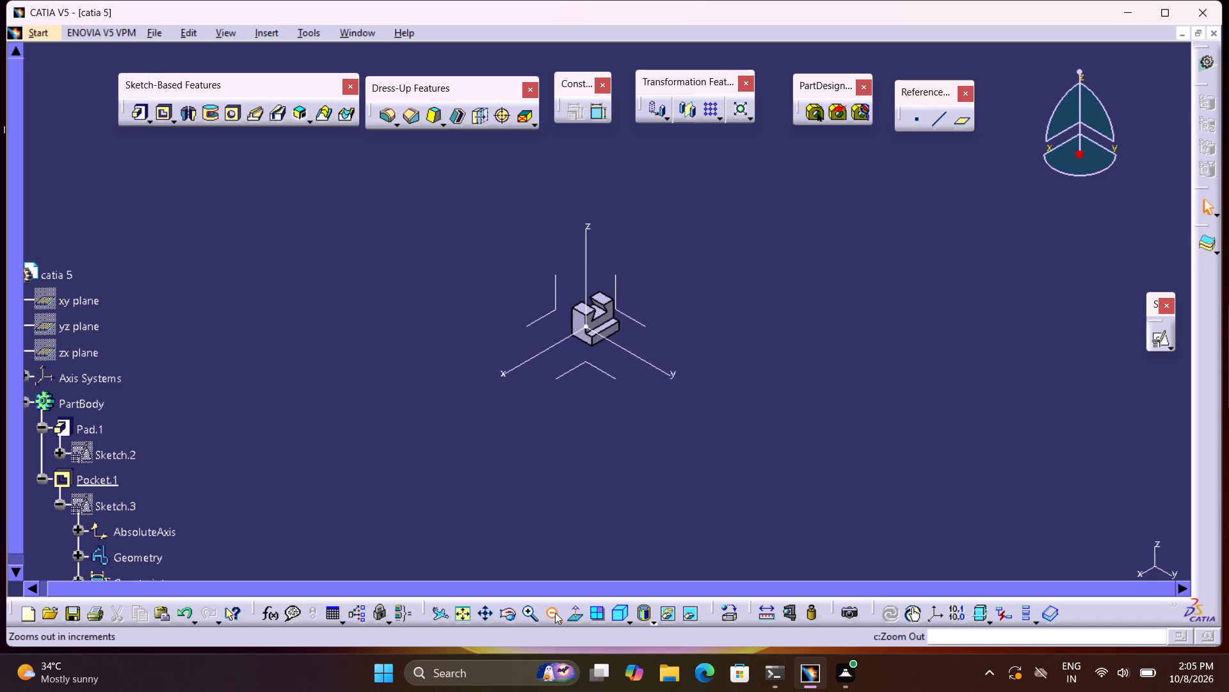
{"action": "left_click", "coordinate": [555, 613]}
{"action": "left_click", "coordinate": [555, 613]}
{"action": "left_click", "coordinate": [555, 613]}
{"action": "left_click", "coordinate": [555, 613]}
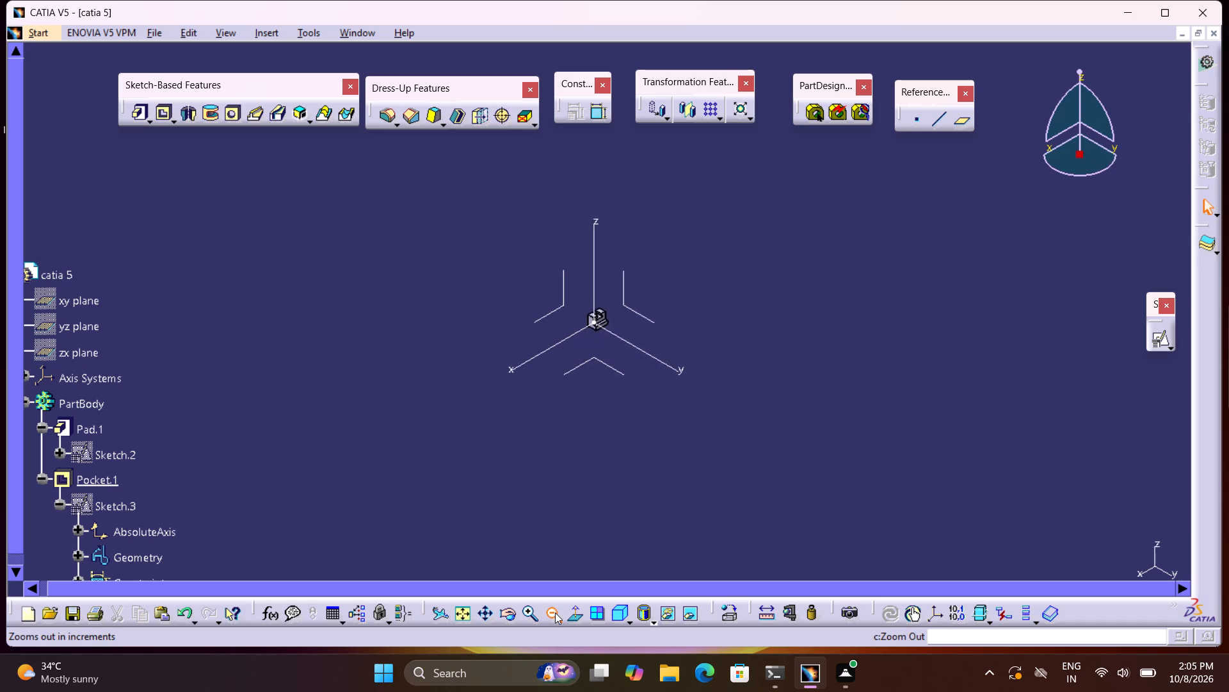
{"action": "left_click", "coordinate": [555, 613]}
{"action": "left_click", "coordinate": [555, 613]}
{"action": "left_click", "coordinate": [555, 613]}
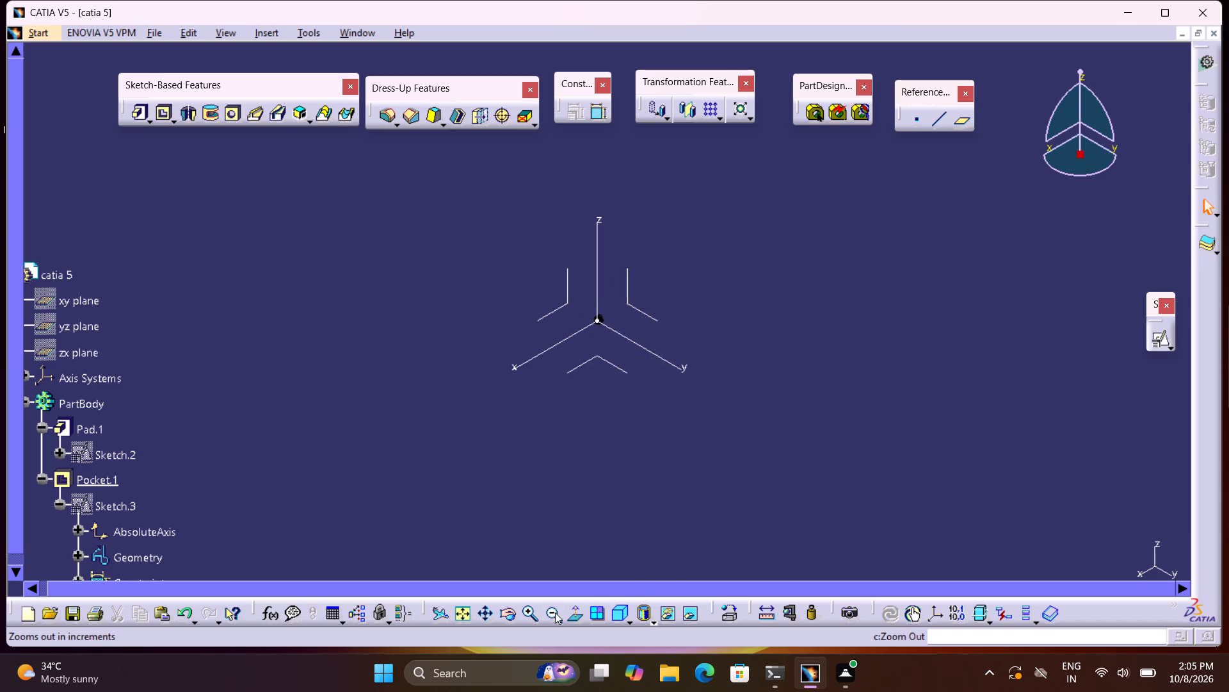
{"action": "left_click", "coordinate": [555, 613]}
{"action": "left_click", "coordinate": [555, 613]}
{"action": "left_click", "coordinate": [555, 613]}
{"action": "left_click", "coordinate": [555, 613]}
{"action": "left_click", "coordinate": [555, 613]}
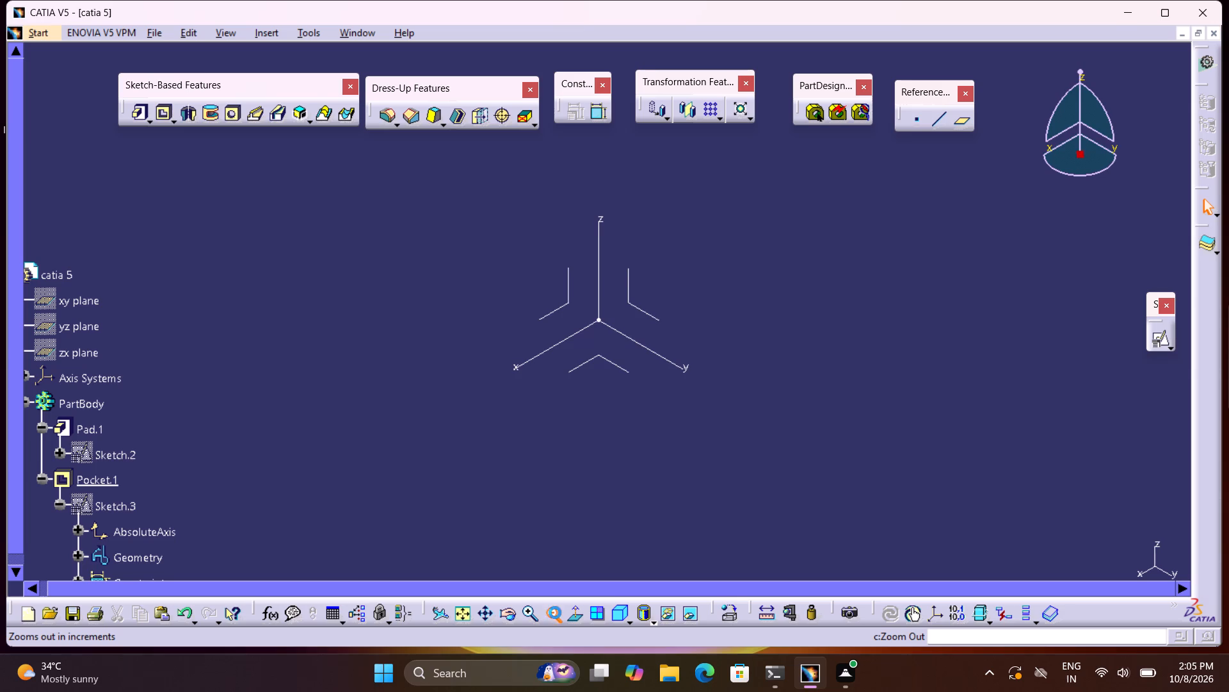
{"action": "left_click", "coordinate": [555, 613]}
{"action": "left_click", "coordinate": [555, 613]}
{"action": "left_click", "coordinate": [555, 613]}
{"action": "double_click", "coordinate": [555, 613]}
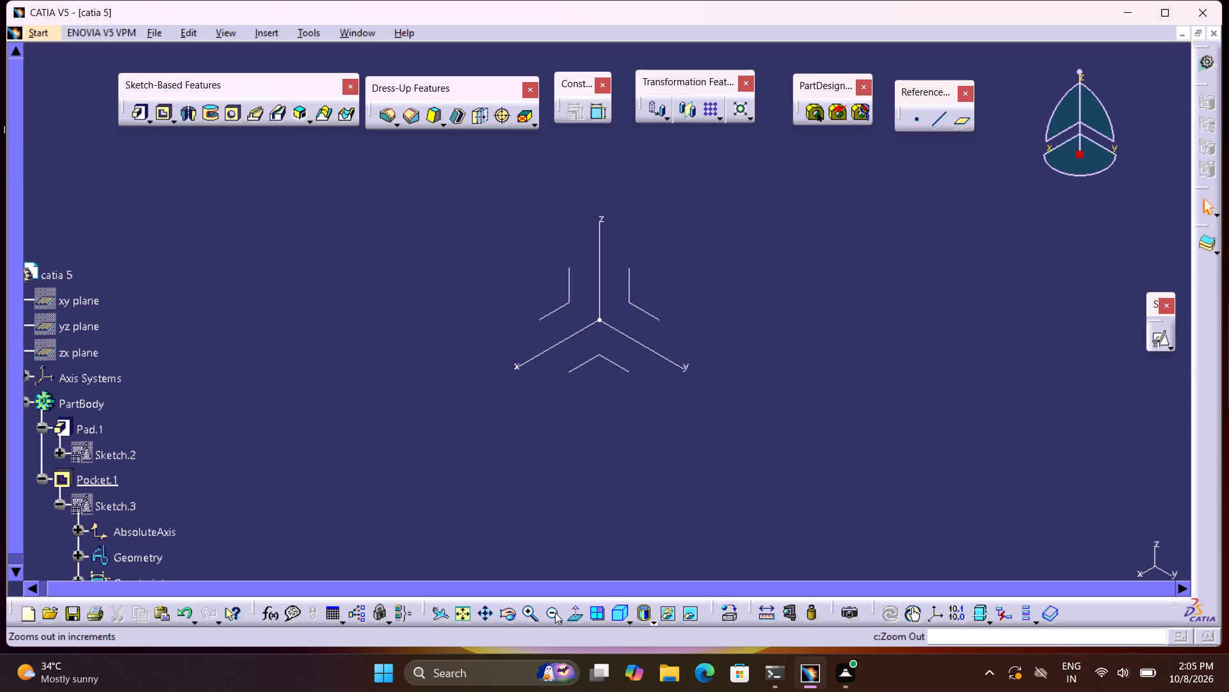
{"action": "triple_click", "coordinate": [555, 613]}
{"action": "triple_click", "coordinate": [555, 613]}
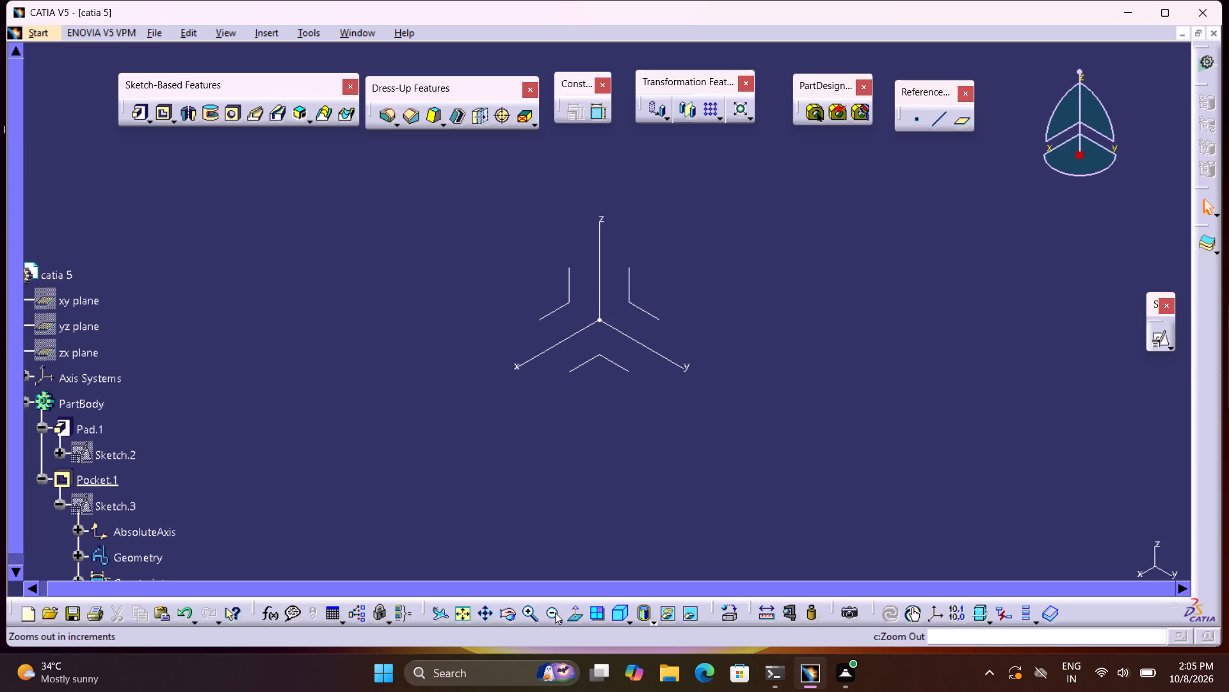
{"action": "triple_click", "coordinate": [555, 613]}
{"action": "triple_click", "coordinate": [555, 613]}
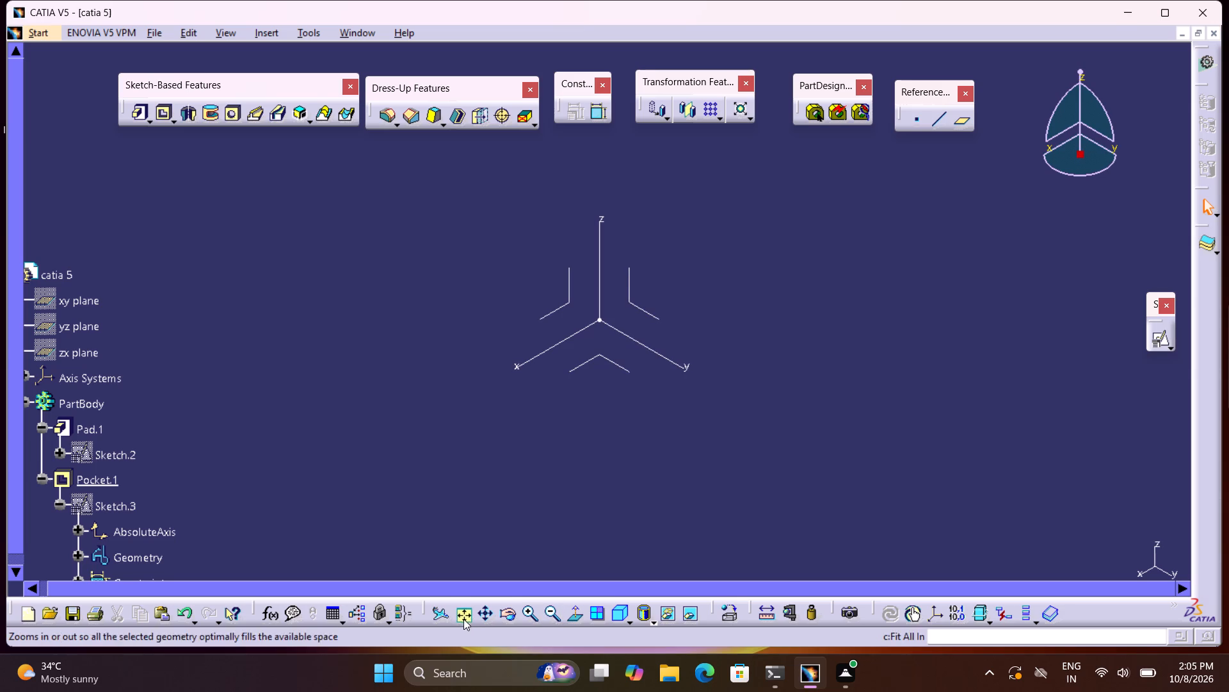
Fit the whole solid in the view and show the specification tree from its root down to Sketch.3's contents.
{"action": "left_click", "coordinate": [463, 618]}
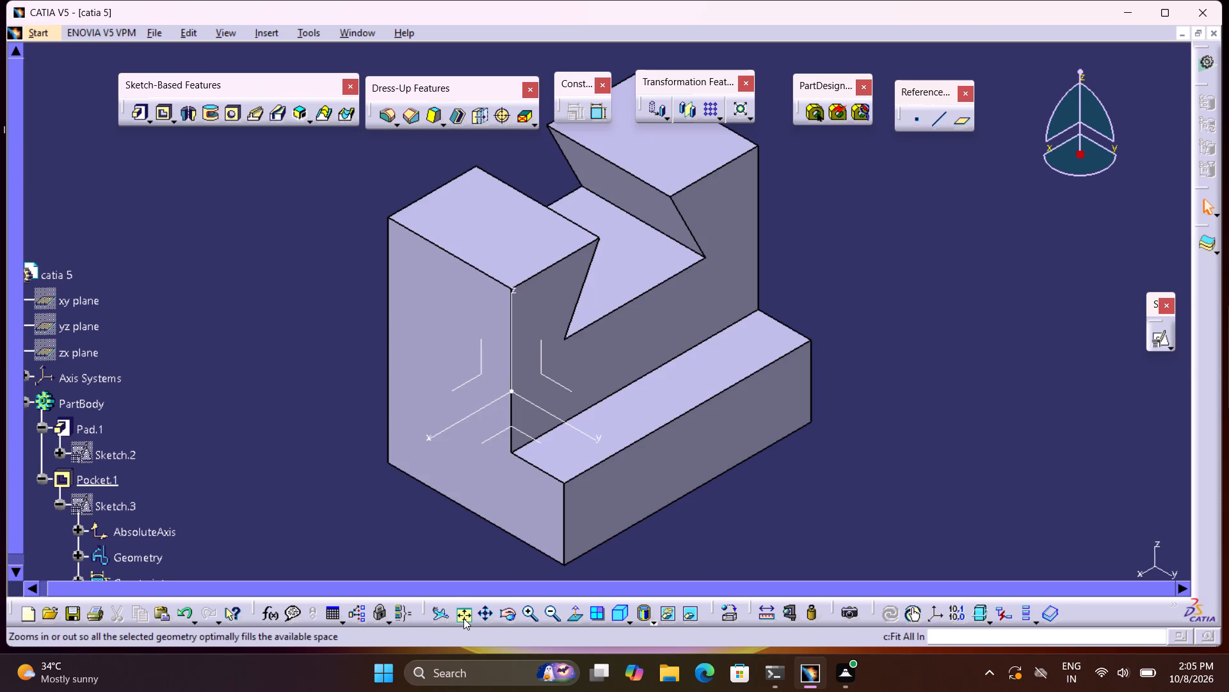
{"action": "scroll", "coordinate": [13, 320], "scroll_direction": "down", "scroll_amount": 4}
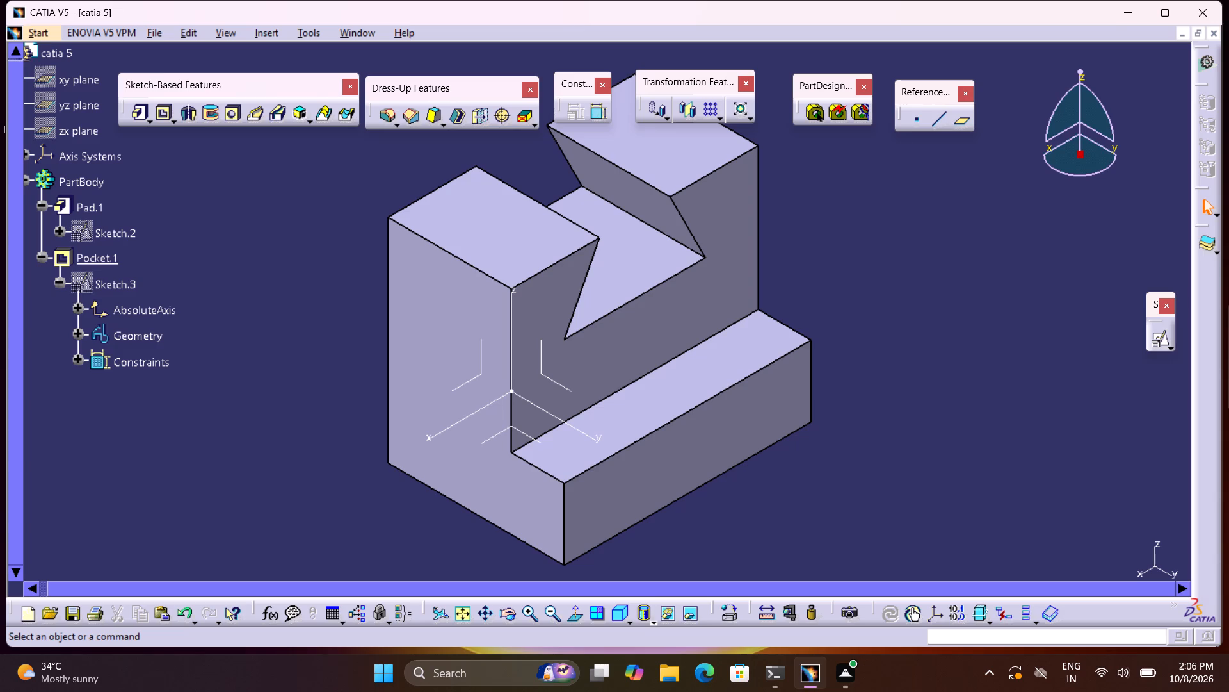
Save the part to the Desktop as a CATPart named catia 5.
{"action": "left_click", "coordinate": [67, 614]}
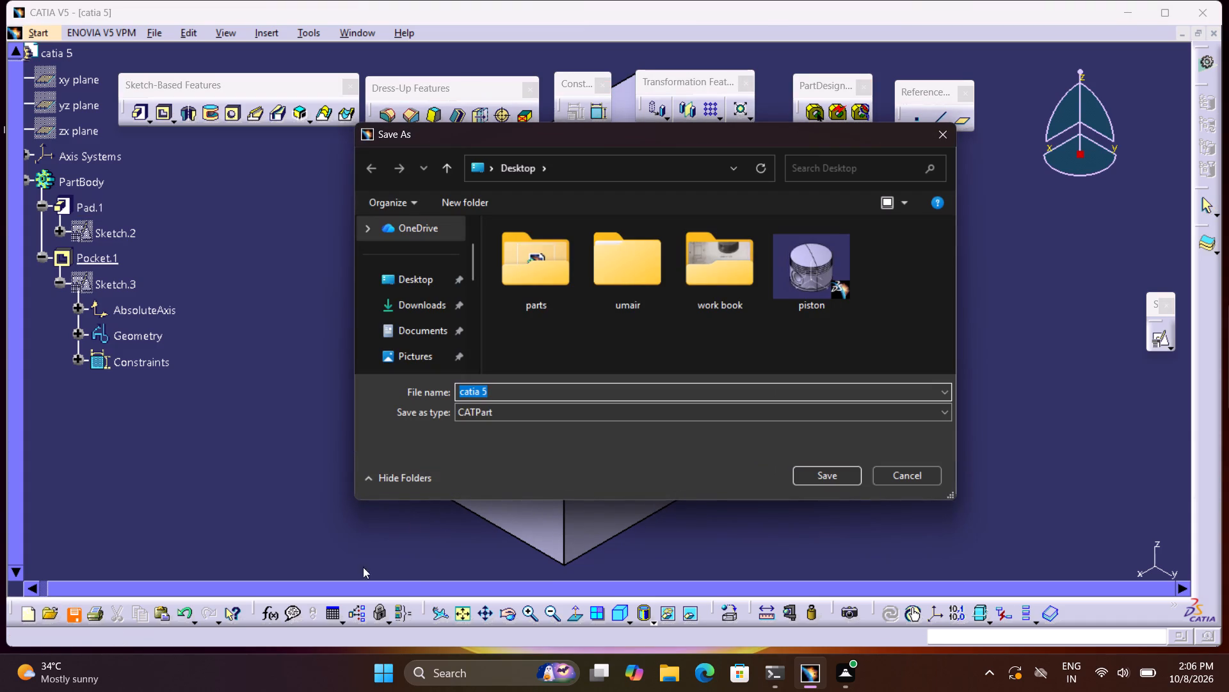
{"action": "left_click", "coordinate": [416, 282]}
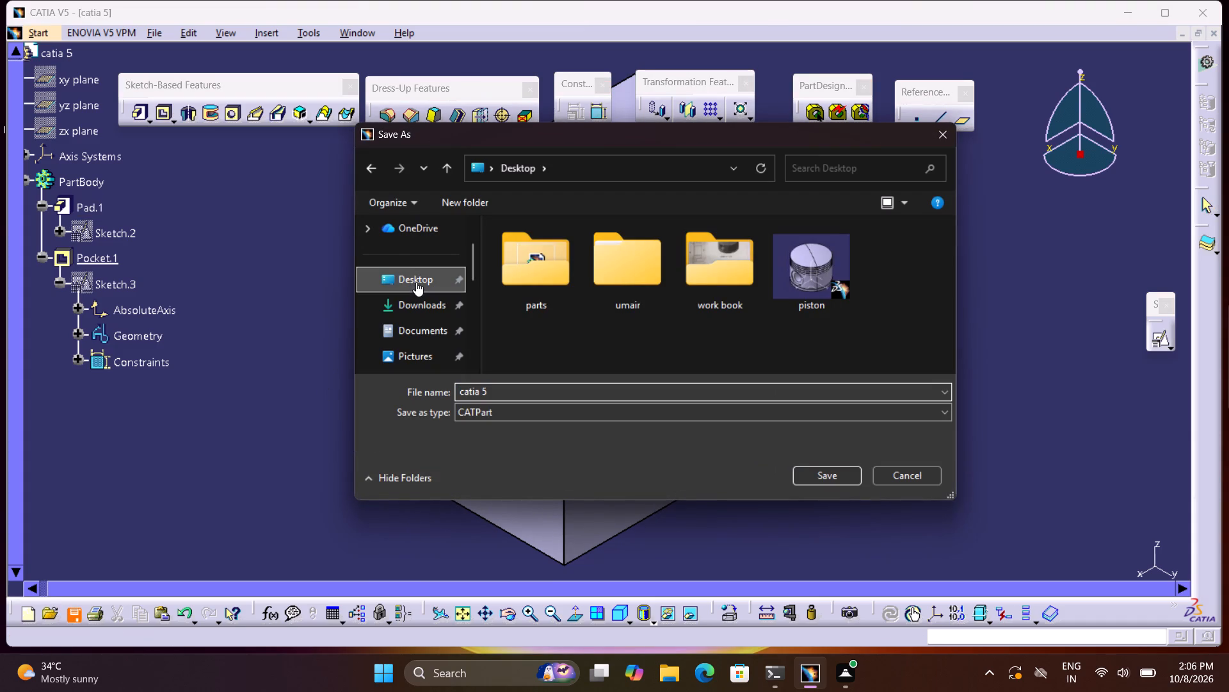
{"action": "left_click", "coordinate": [823, 473]}
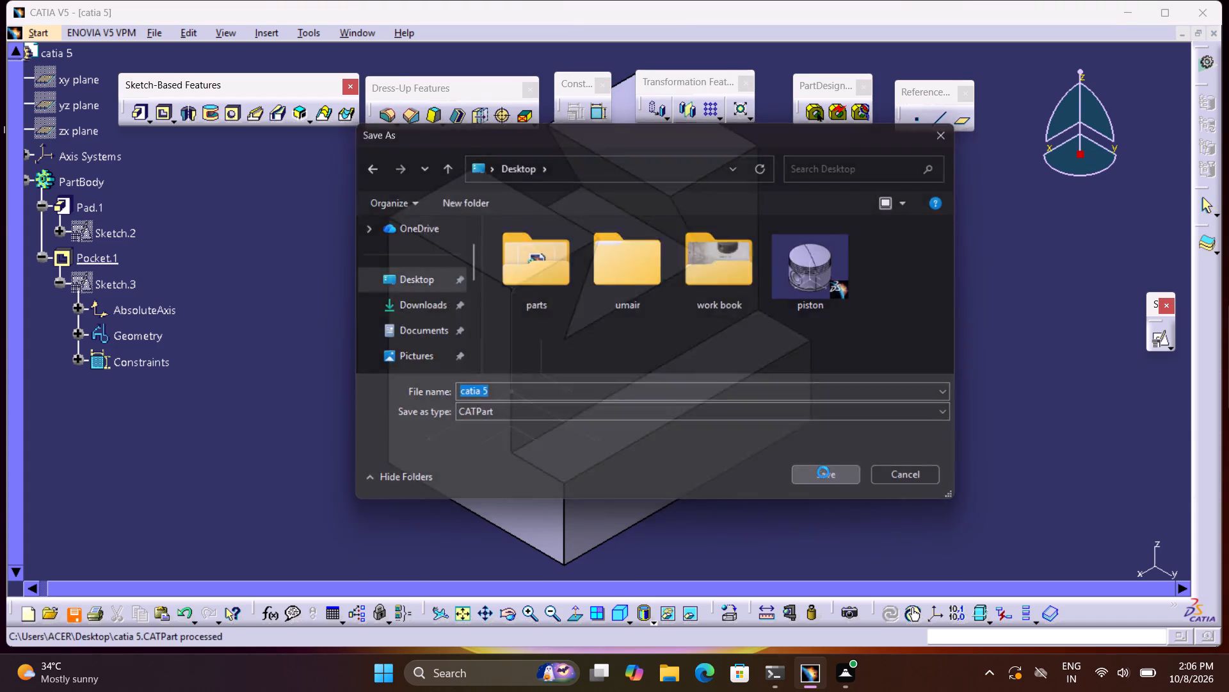
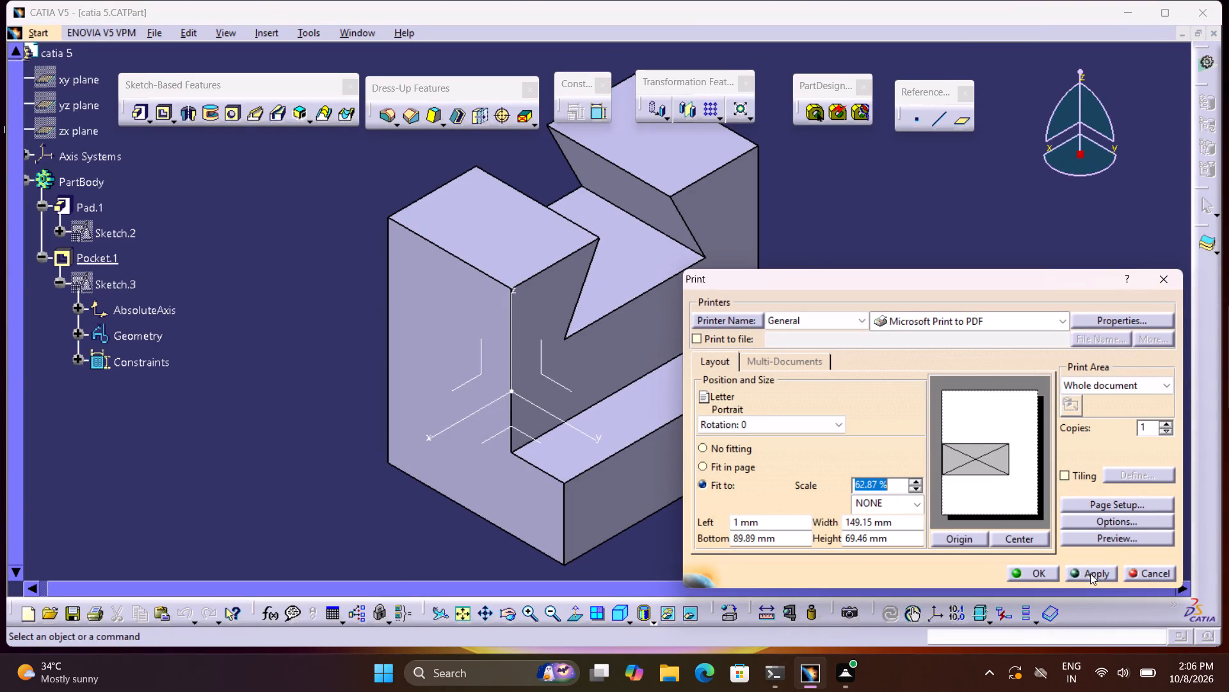
Set the print page format to A4 ISO, 210 by 297 mm.
{"action": "left_click", "coordinate": [904, 498]}
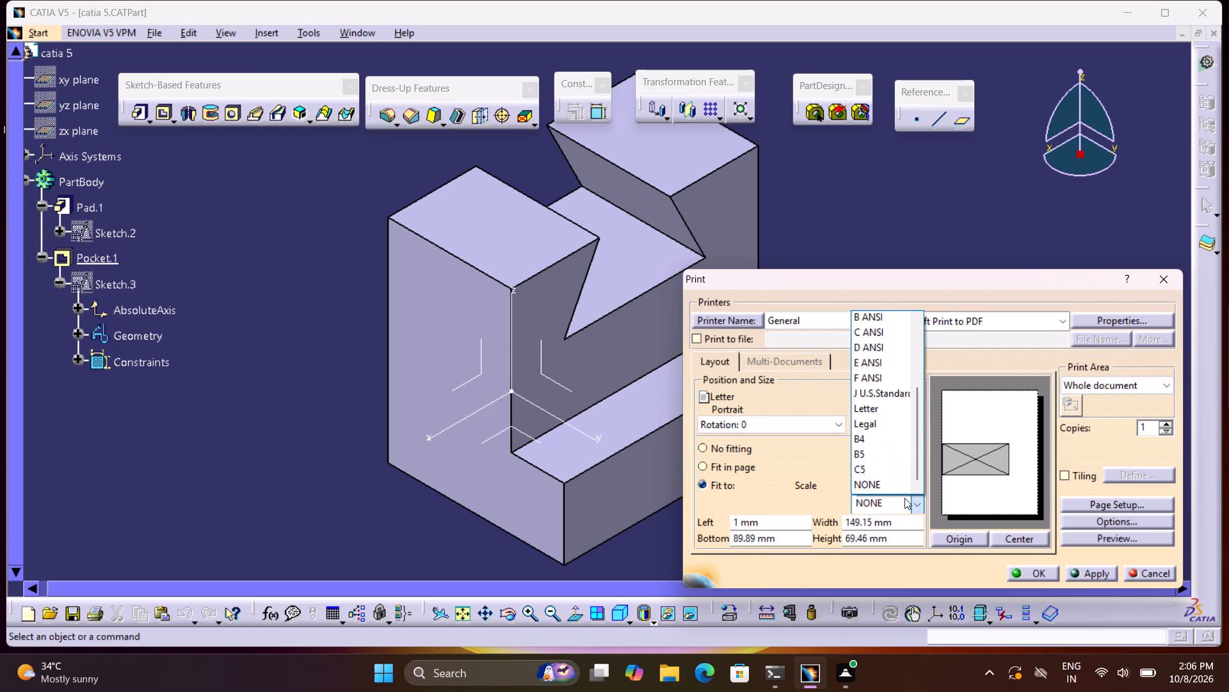
{"action": "left_click", "coordinate": [904, 500]}
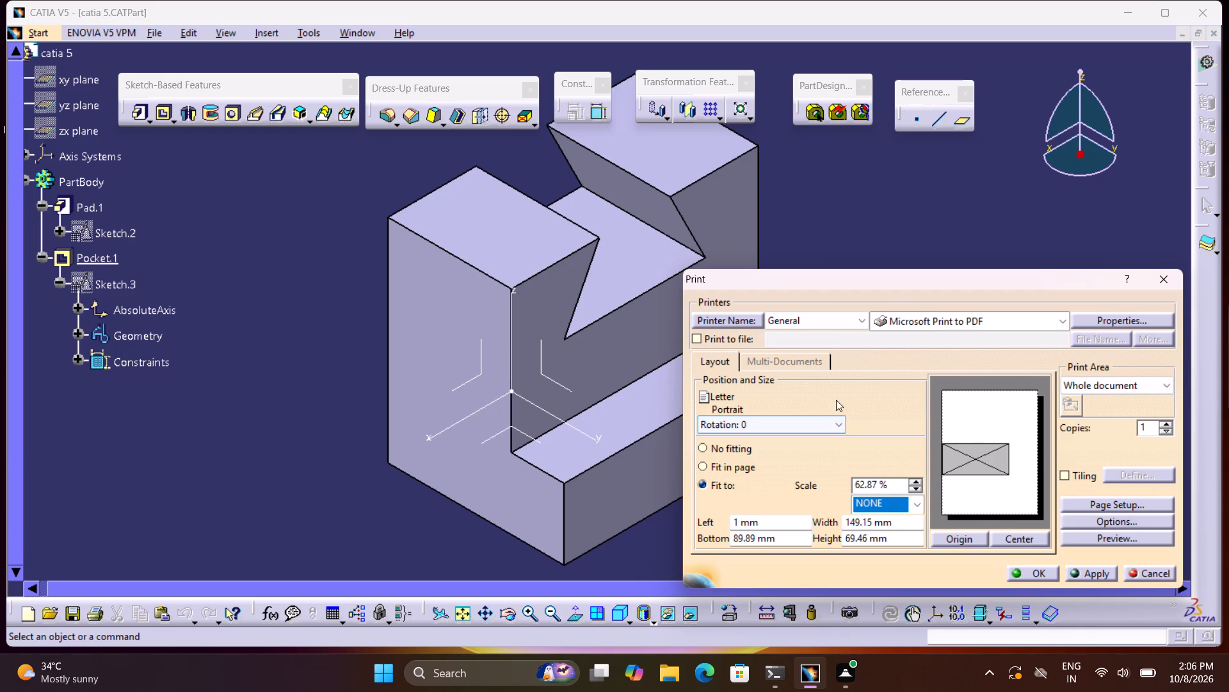
{"action": "left_click", "coordinate": [1154, 504]}
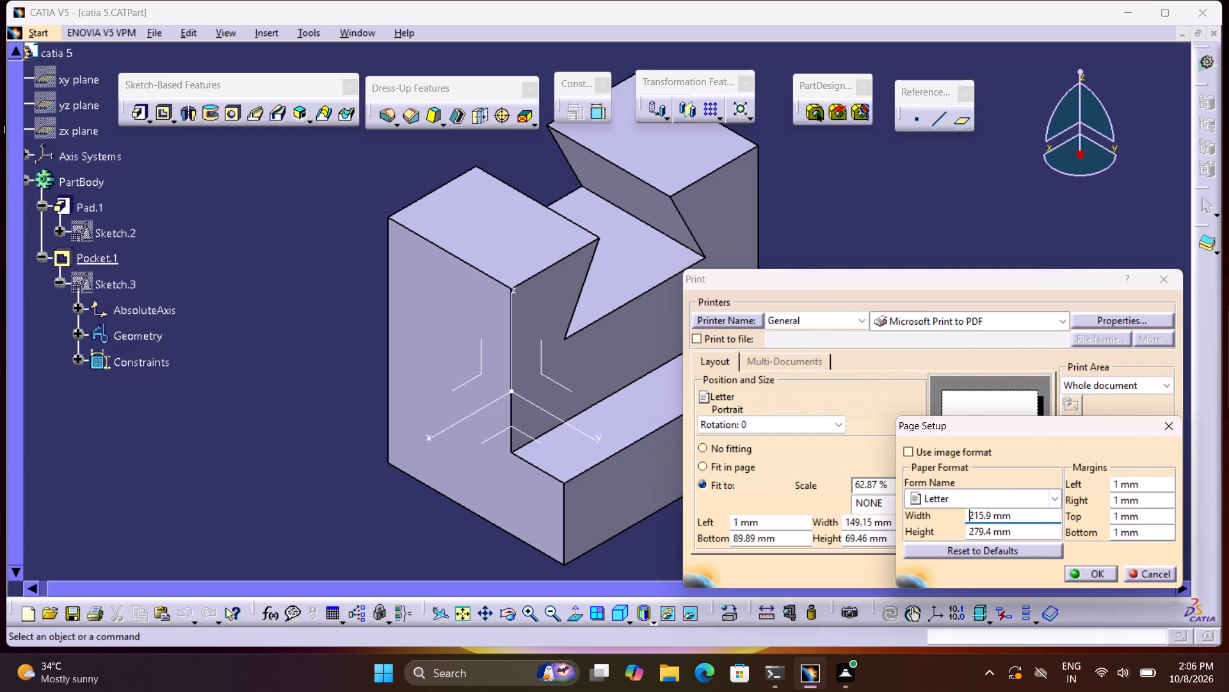
{"action": "left_click", "coordinate": [1011, 506]}
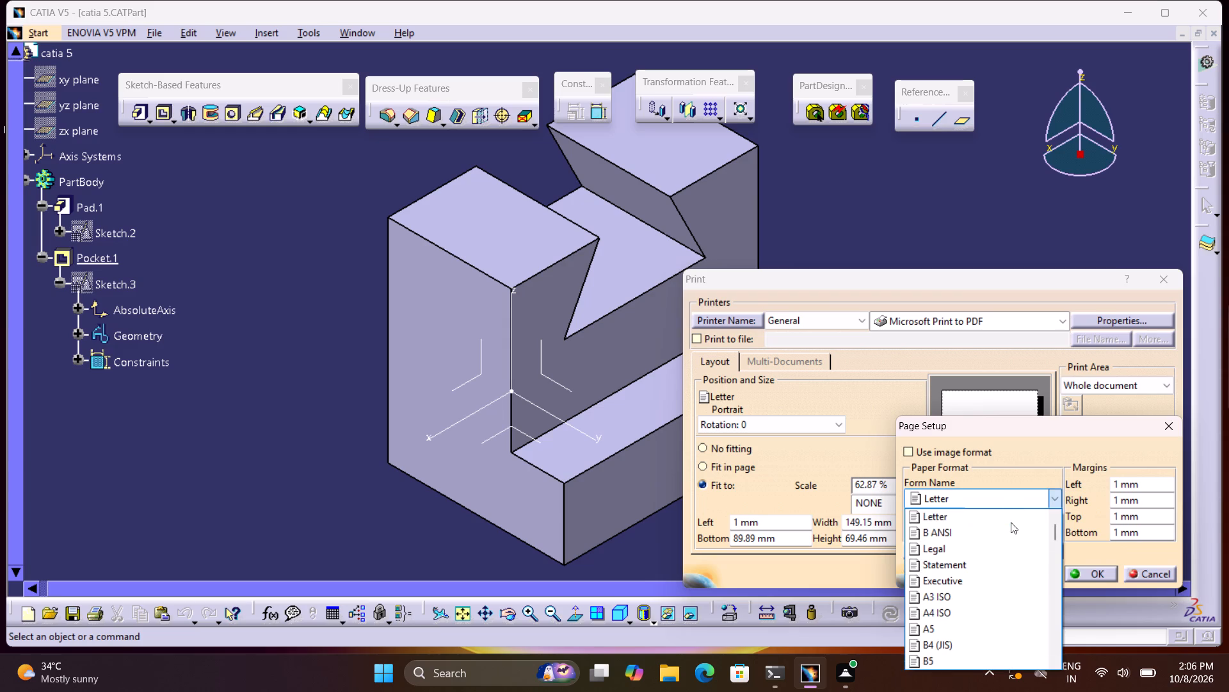
{"action": "scroll", "coordinate": [1001, 532], "scroll_direction": "down", "scroll_amount": 4}
{"action": "scroll", "coordinate": [972, 543], "scroll_direction": "up", "scroll_amount": 2}
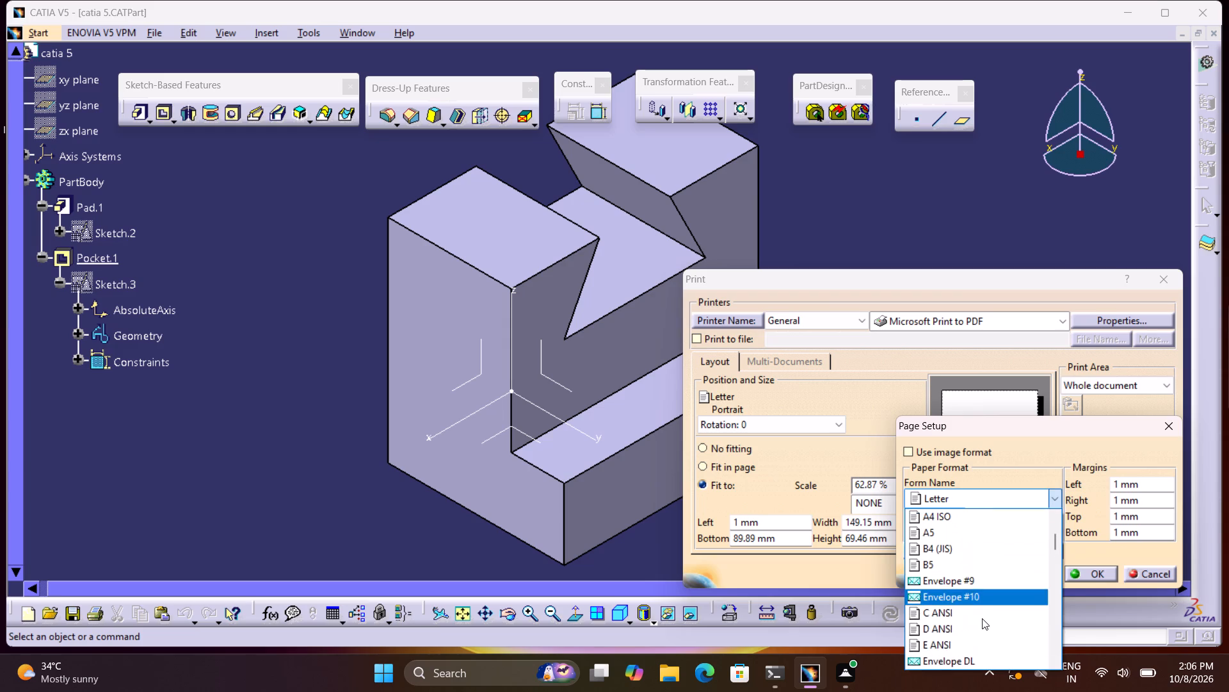
{"action": "left_click", "coordinate": [951, 522]}
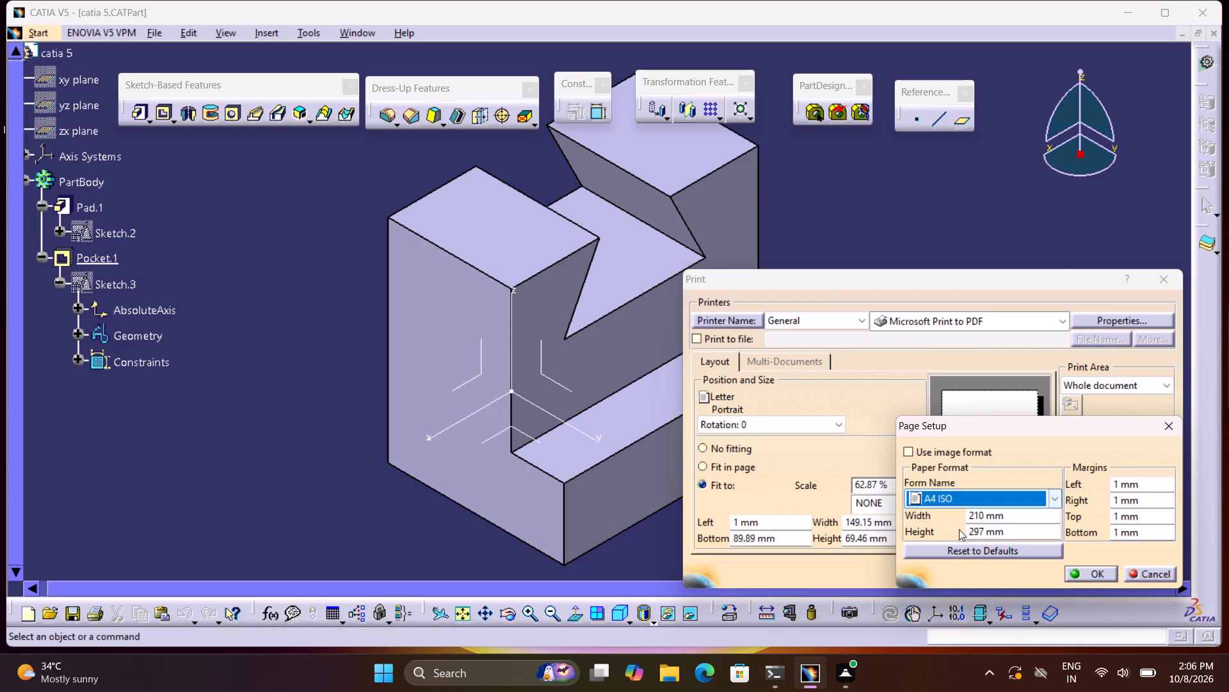
{"action": "left_click", "coordinate": [1114, 570]}
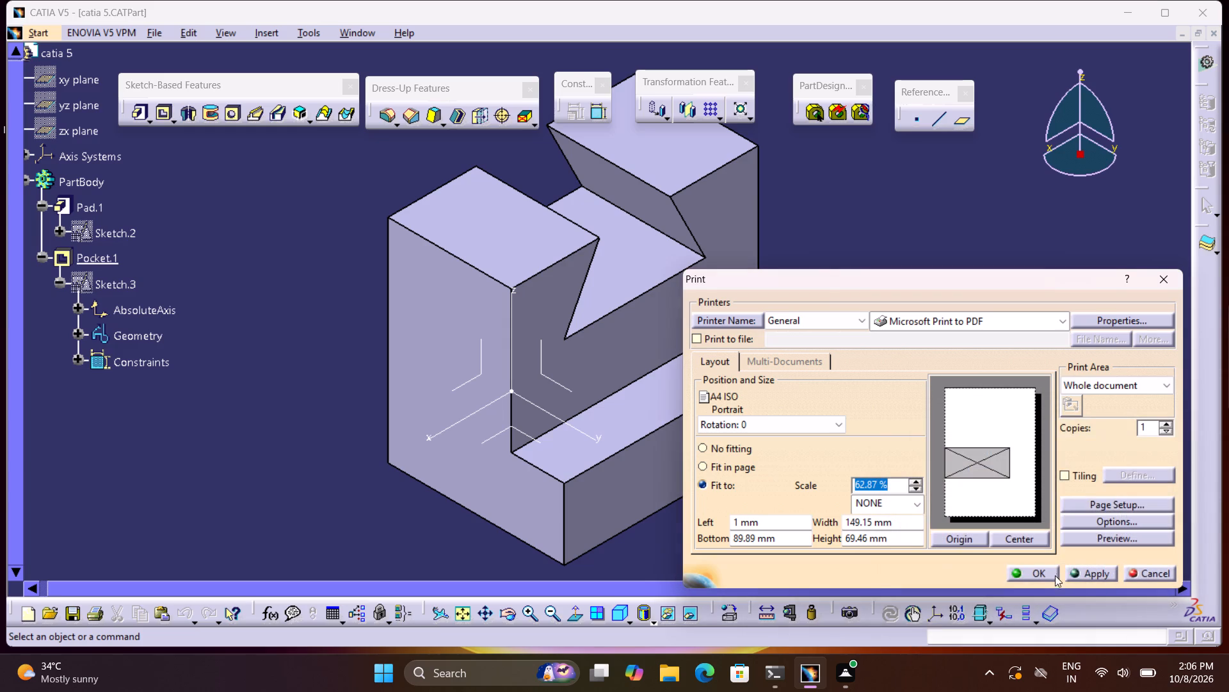
Print the whole document with Microsoft Print to PDF, saving the output to the Desktop as catia 5, and close the print setup.
{"action": "left_click", "coordinate": [1074, 573]}
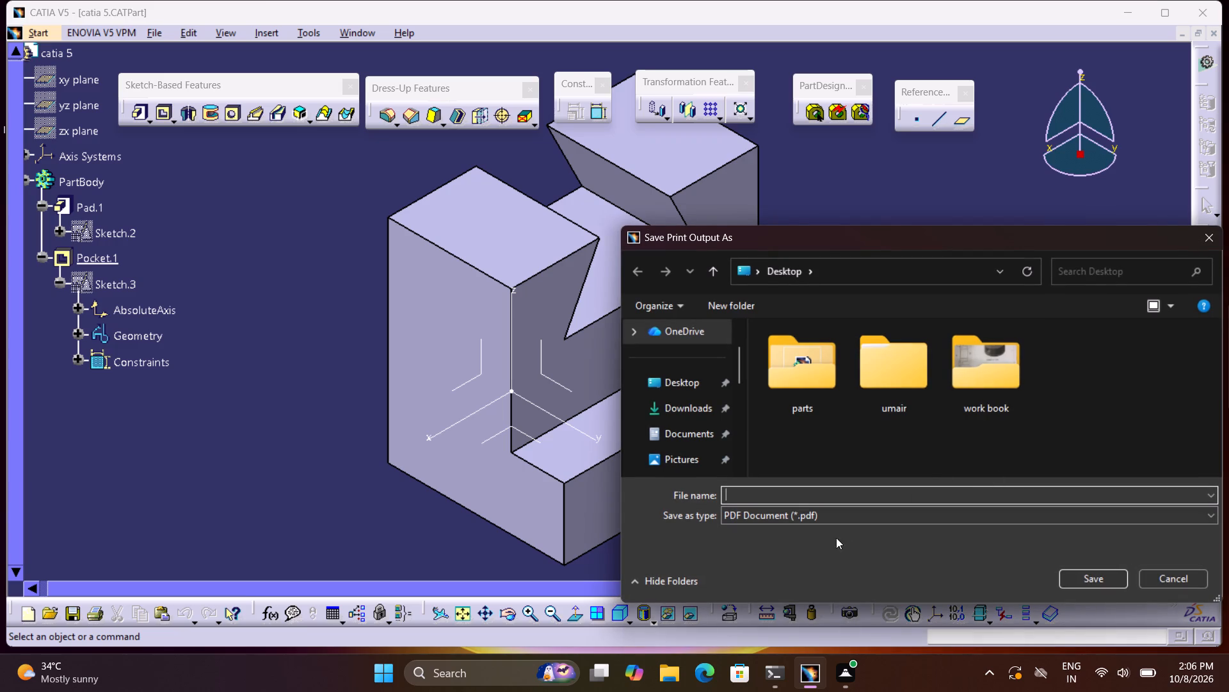
{"action": "left_click", "coordinate": [670, 375]}
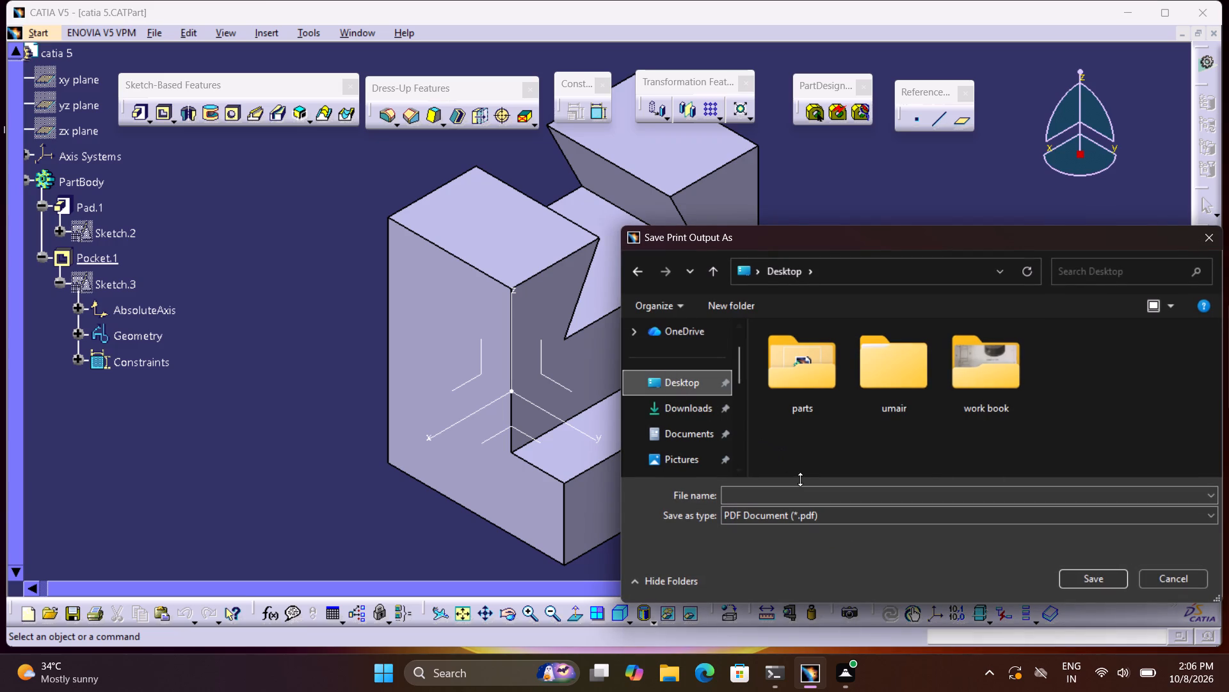
{"action": "left_click", "coordinate": [803, 491]}
{"action": "type", "text": "catia"}
{"action": "key", "text": "space"}
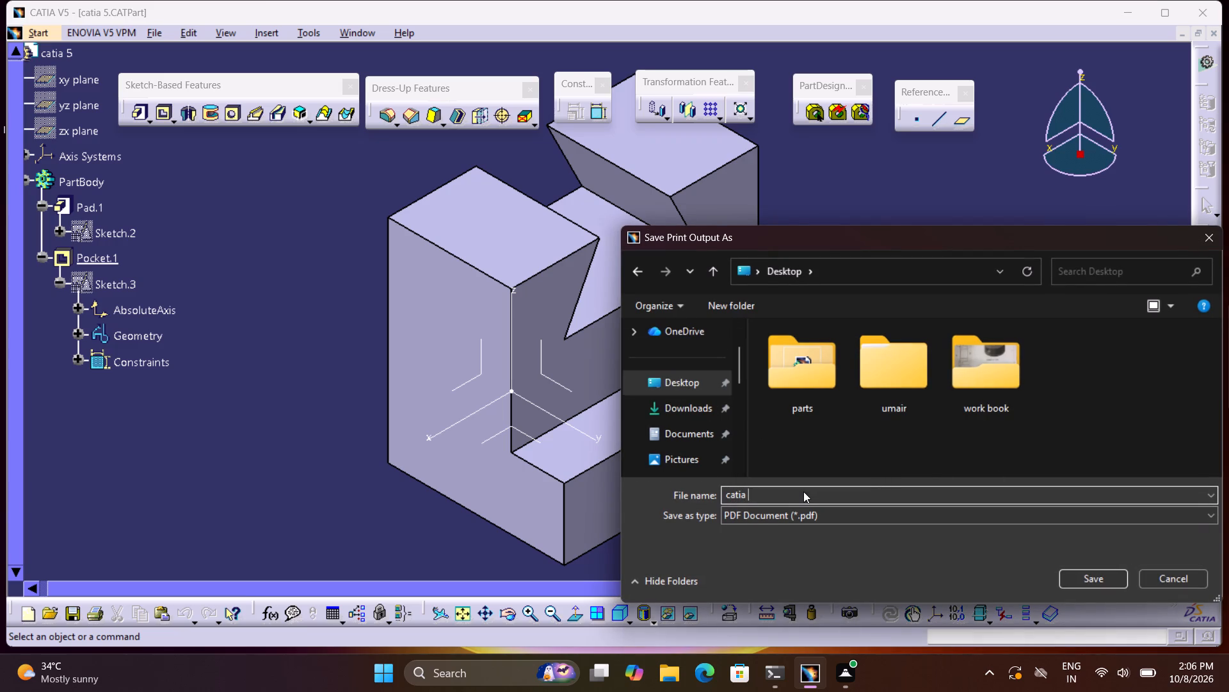
{"action": "key", "text": "5"}
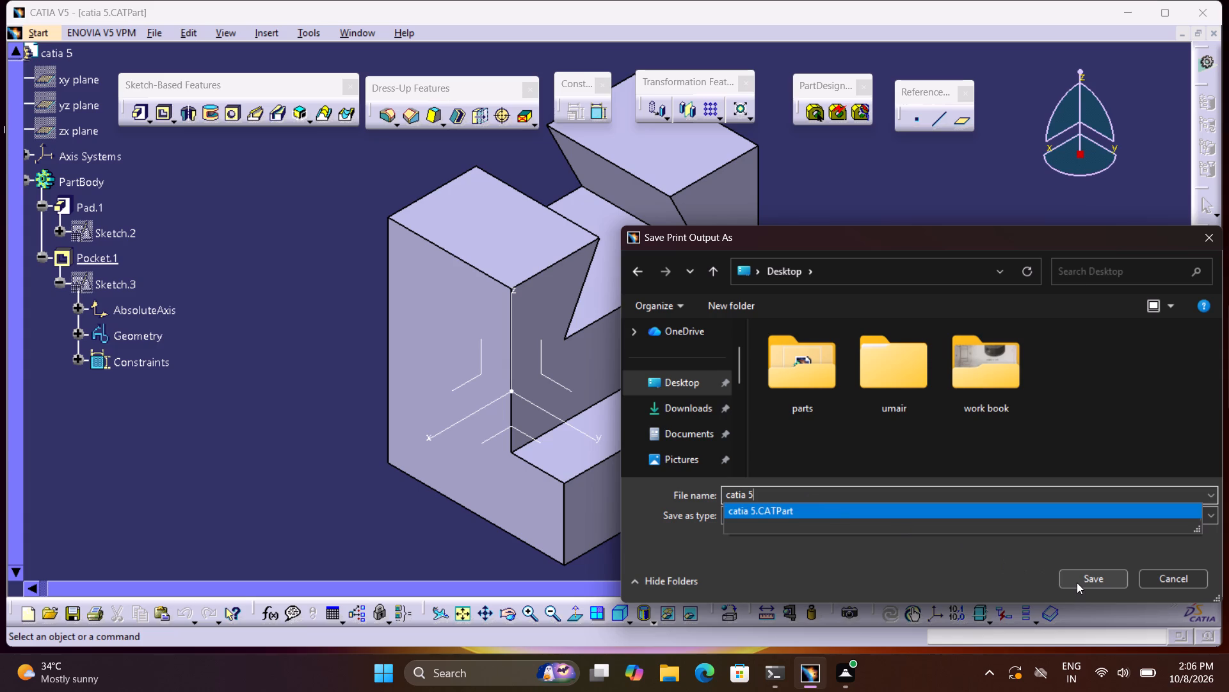
{"action": "left_click", "coordinate": [1084, 582]}
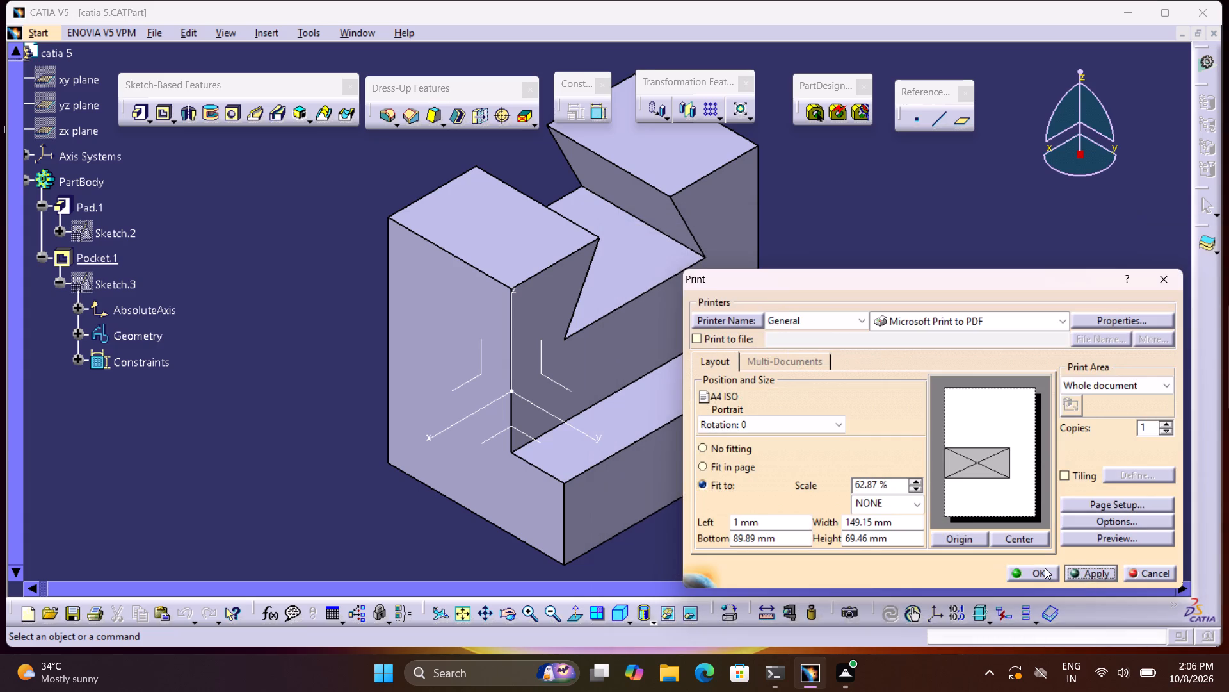
{"action": "left_click", "coordinate": [1045, 568]}
{"action": "left_click", "coordinate": [1163, 572]}
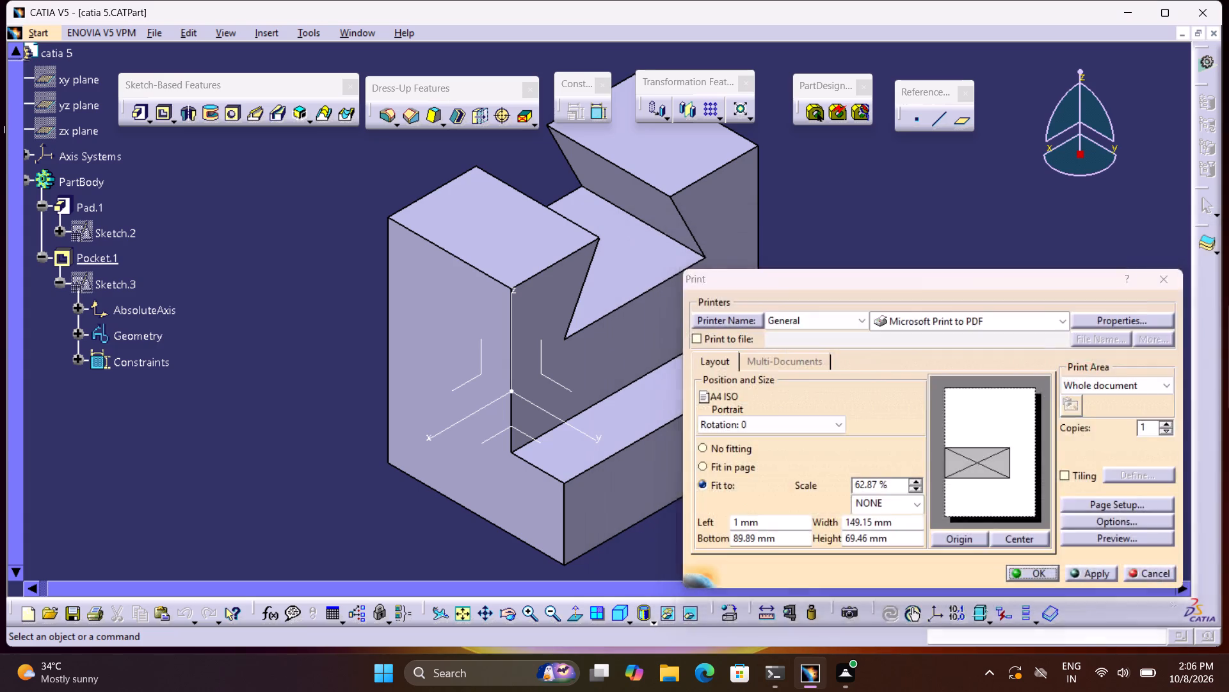